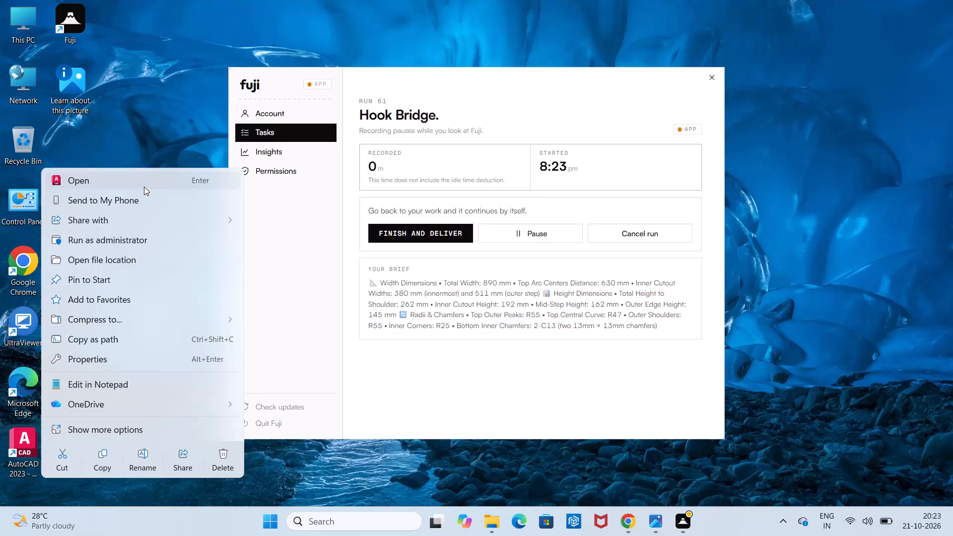
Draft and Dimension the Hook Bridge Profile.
Launch AutoCAD 2023 and create a new blank drawing.
click(144, 187)
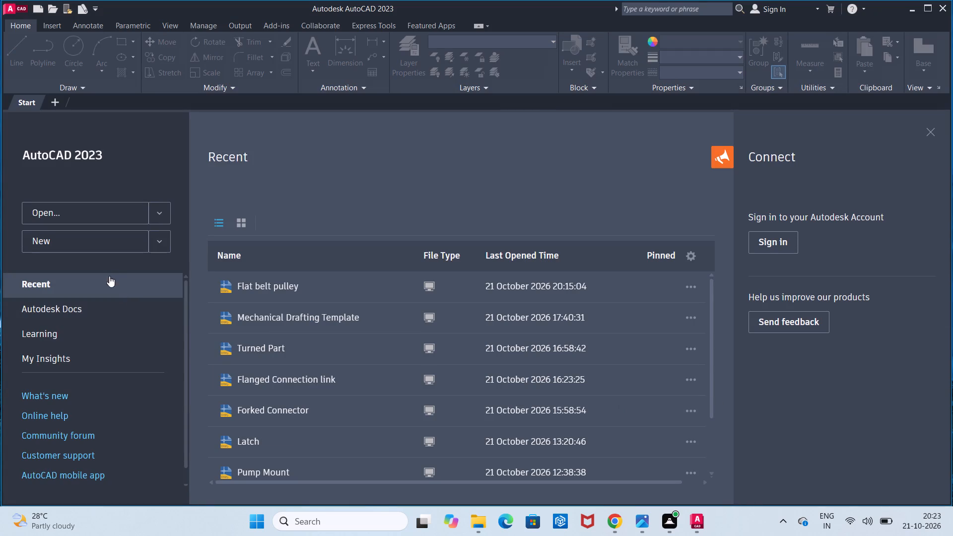
click(102, 251)
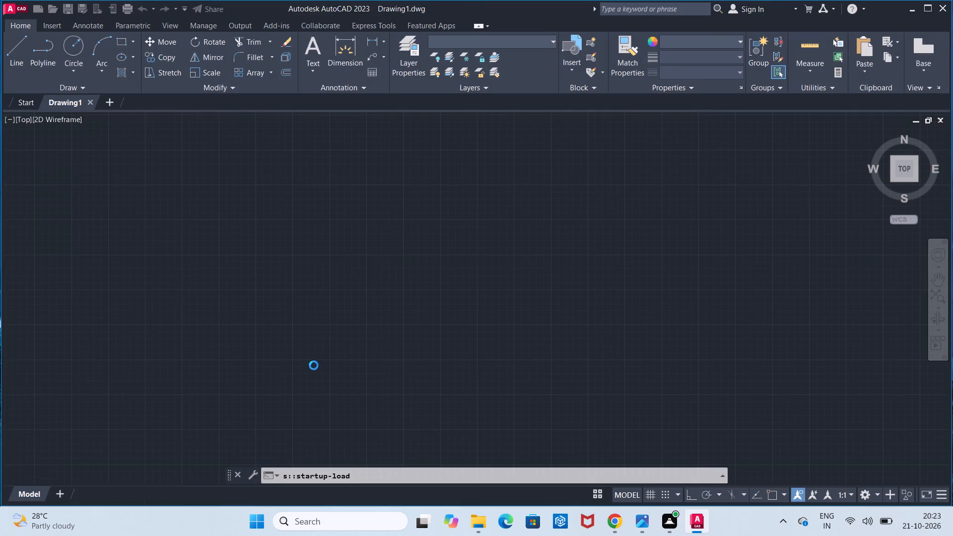
Turn on command logging for the drawing with LOGFILEON.
click(417, 469)
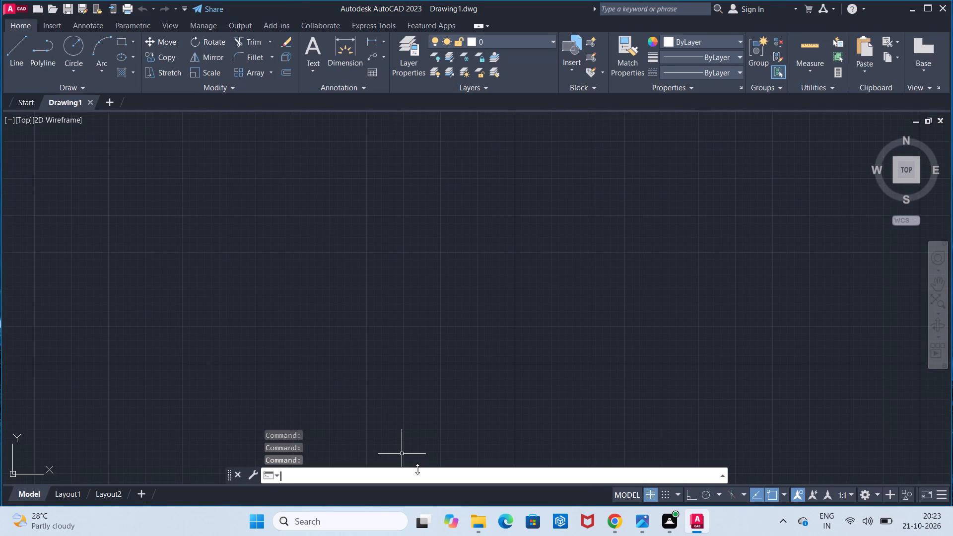
text(log)
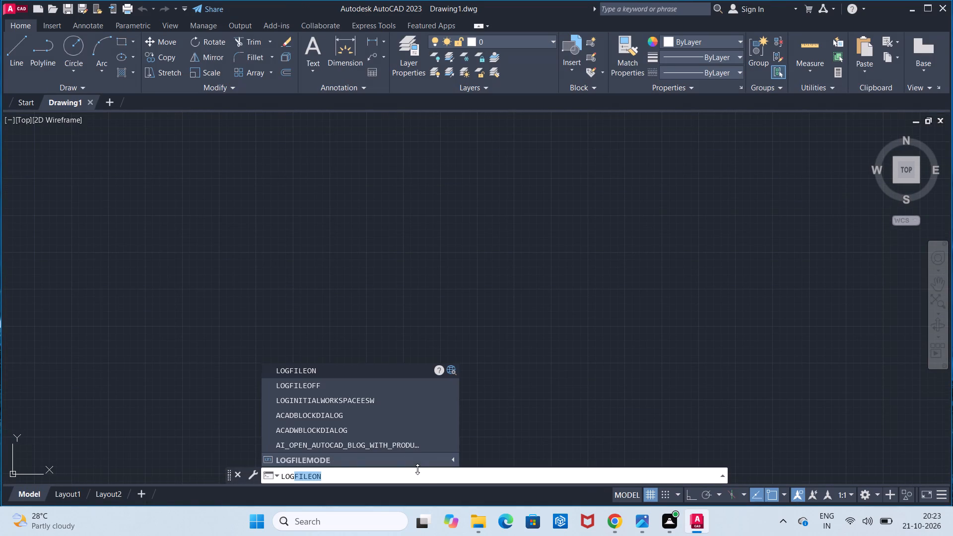
click(375, 368)
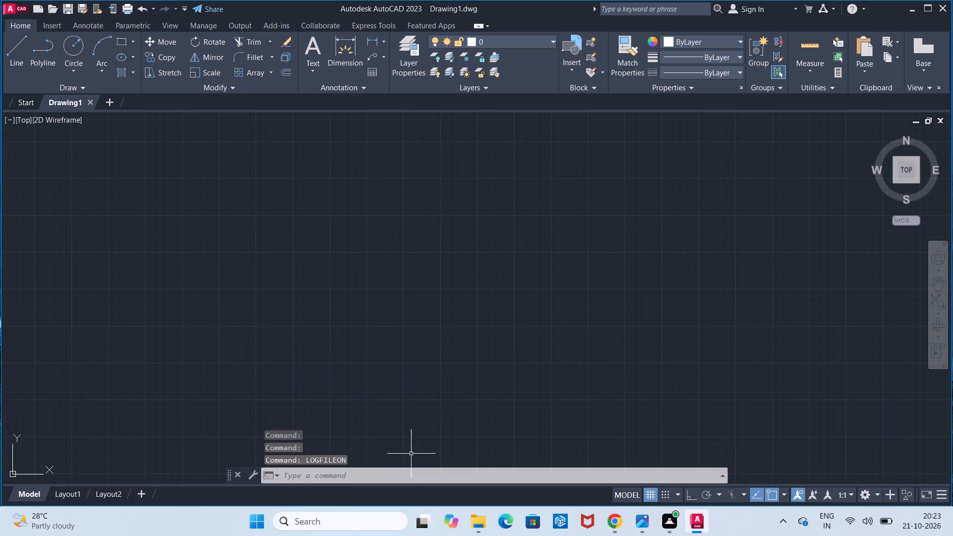
Set the drawing units' length precision to 0.
click(428, 472)
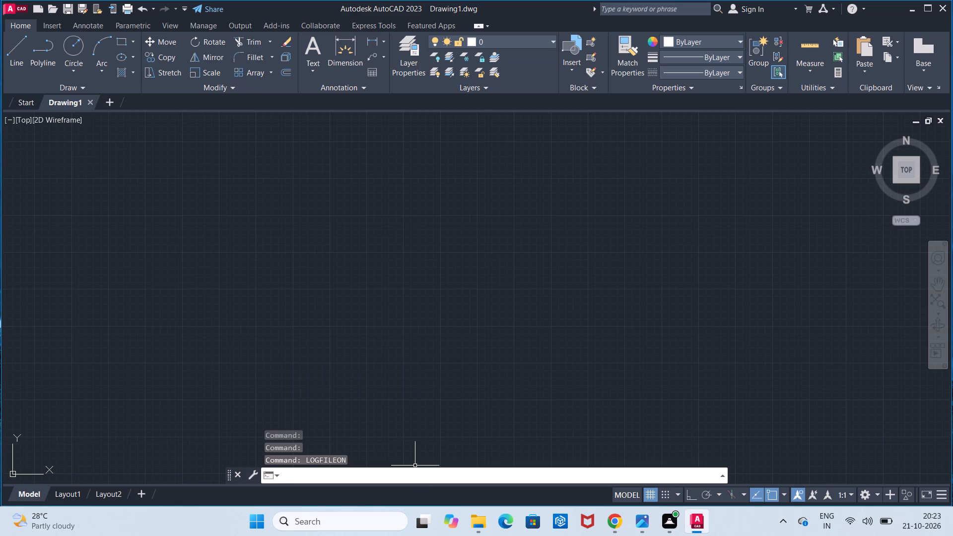
text(units)
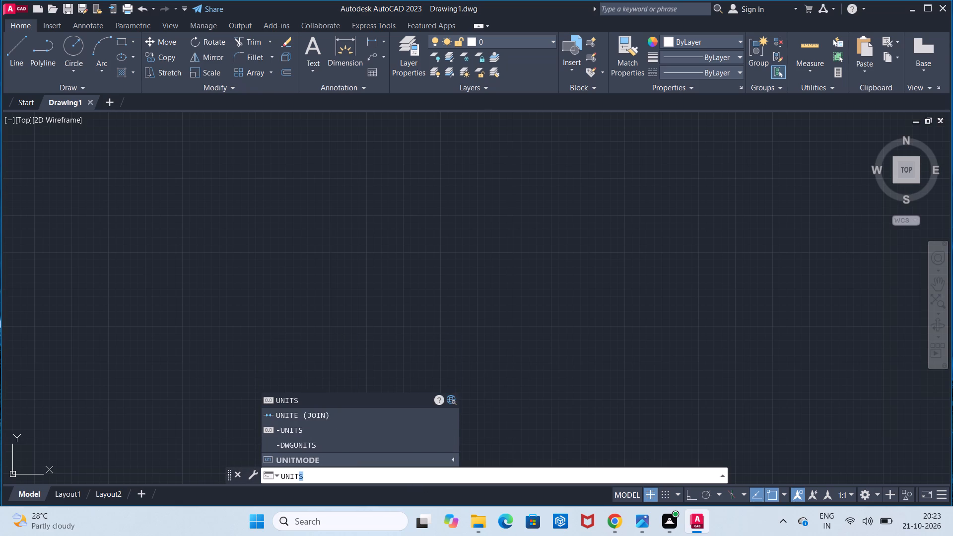
click(405, 414)
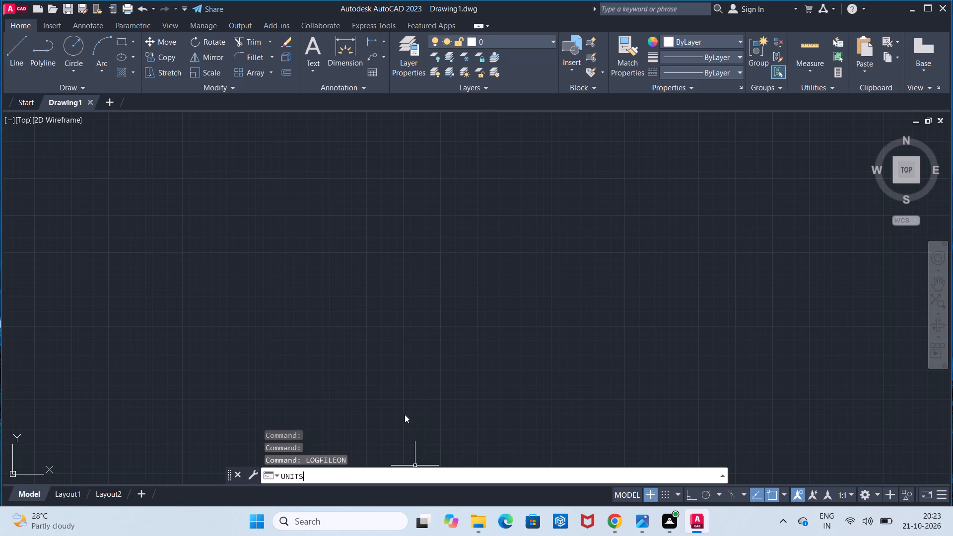
click(415, 199)
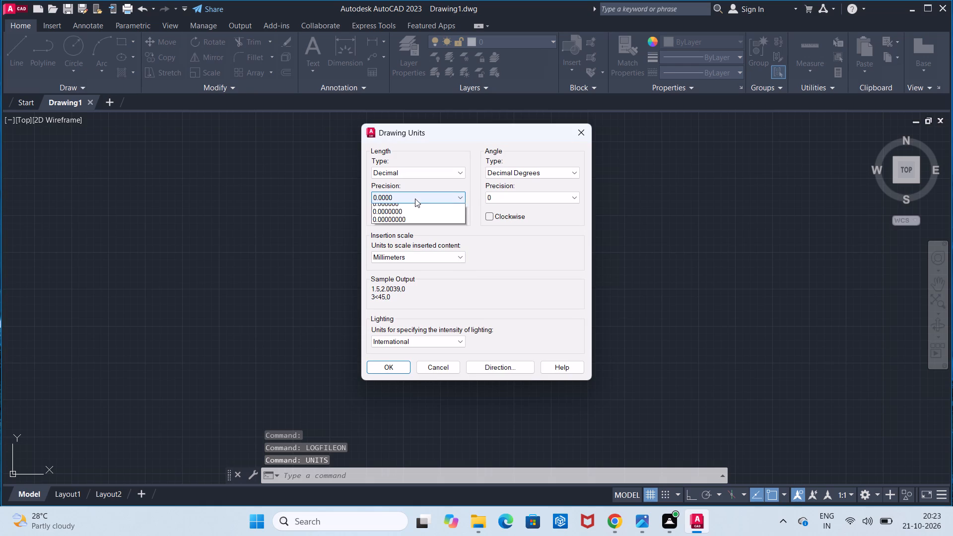
click(411, 207)
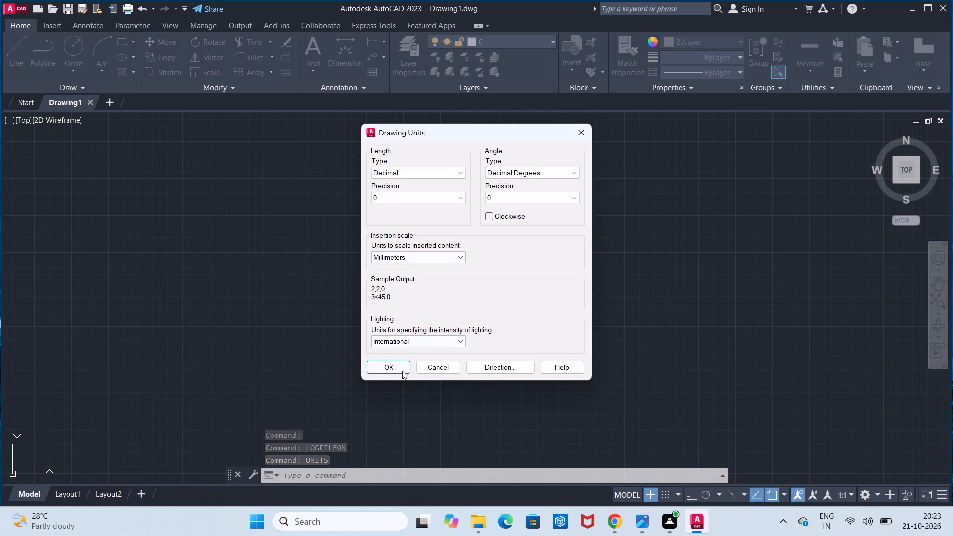
click(402, 371)
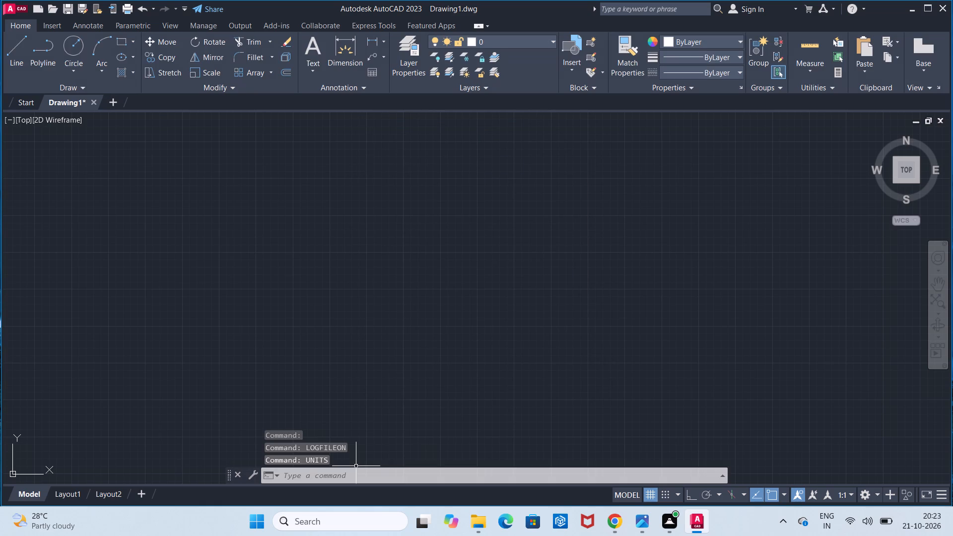
Modify the ISO-25 dimension style so its linear dimensions use a precision of 0.
click(355, 472)
key(d)
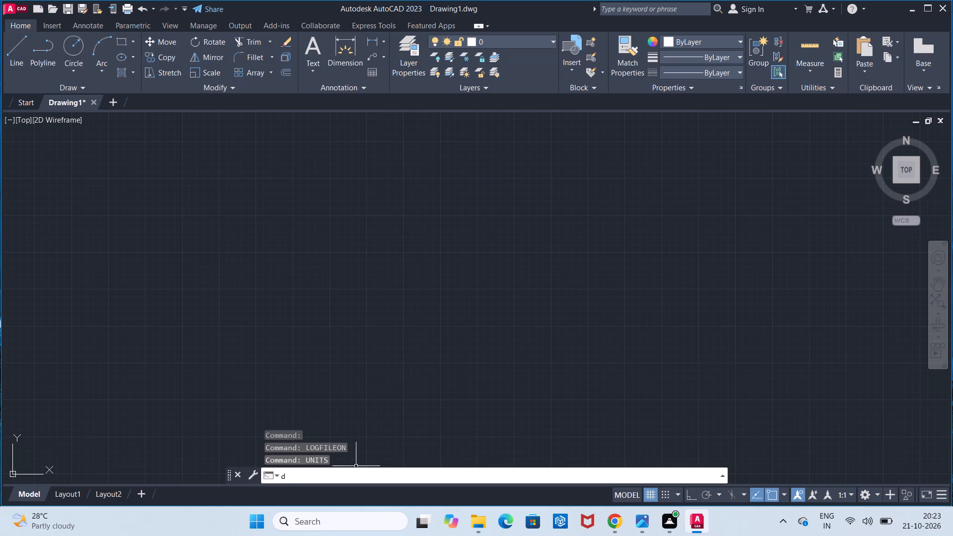
key(Return)
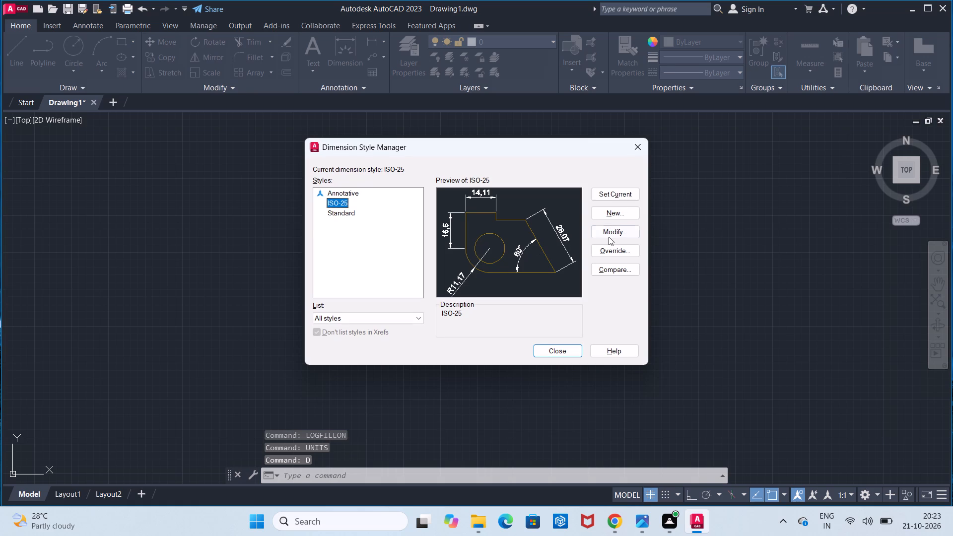
click(609, 237)
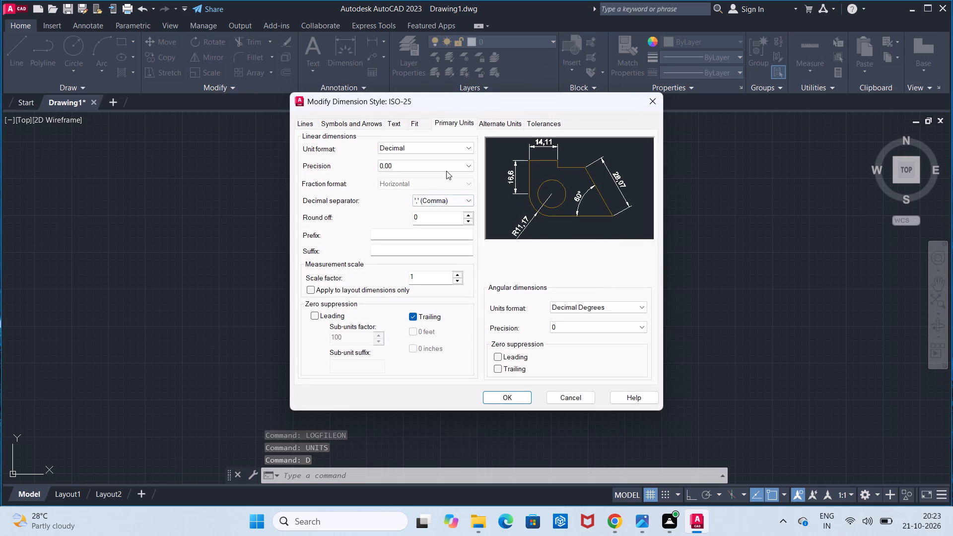
click(446, 170)
click(443, 179)
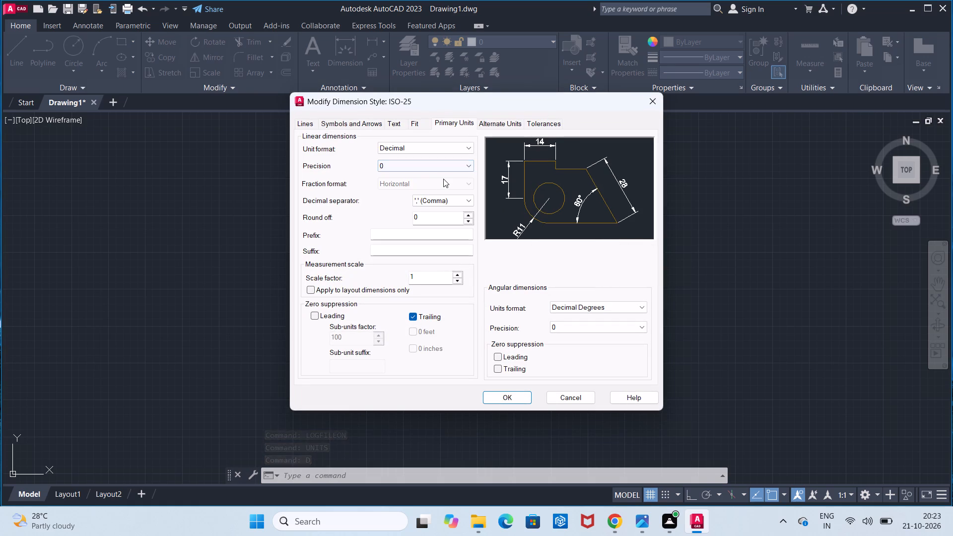
Set the ISO-25 dimension text height to 6 with ISO standard text alignment and apply the style changes.
click(401, 128)
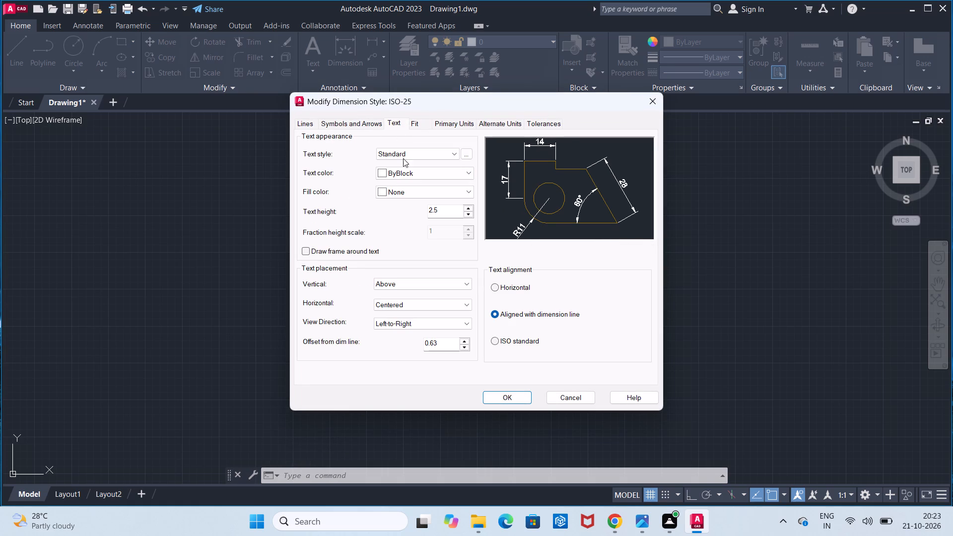
click(455, 211)
key(BackSpace)
key(BackSpace)
key(BackSpace)
key(BackSpace)
key(BackSpace)
key(BackSpace)
key(6)
click(525, 340)
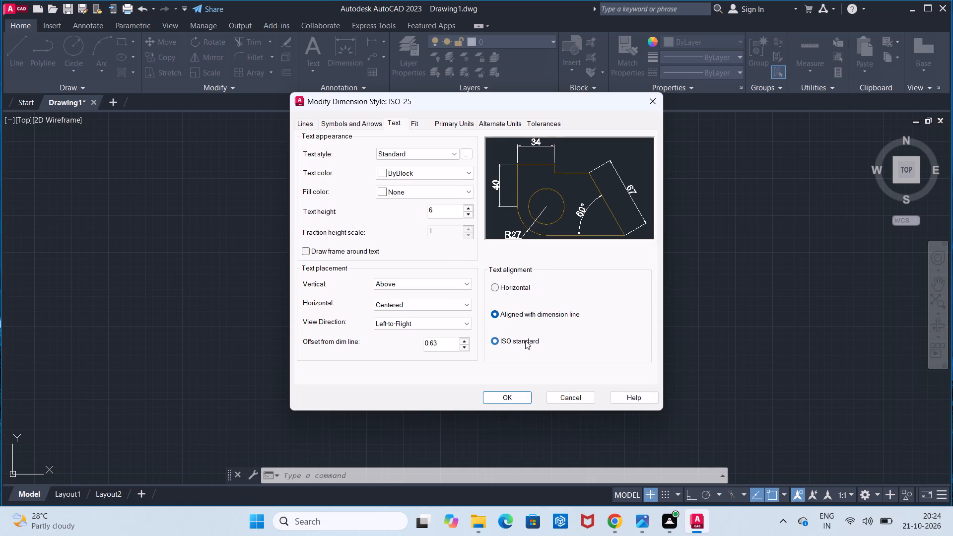
click(441, 126)
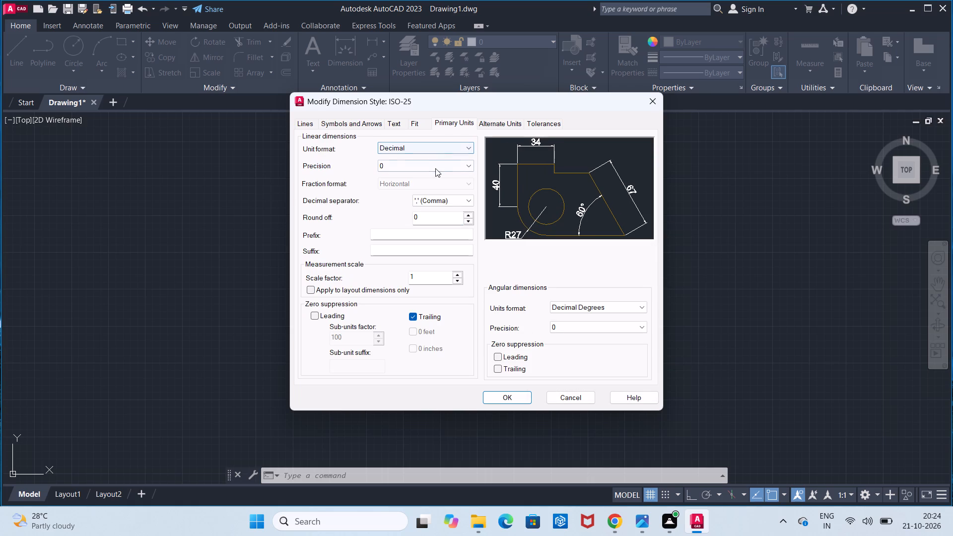
click(404, 127)
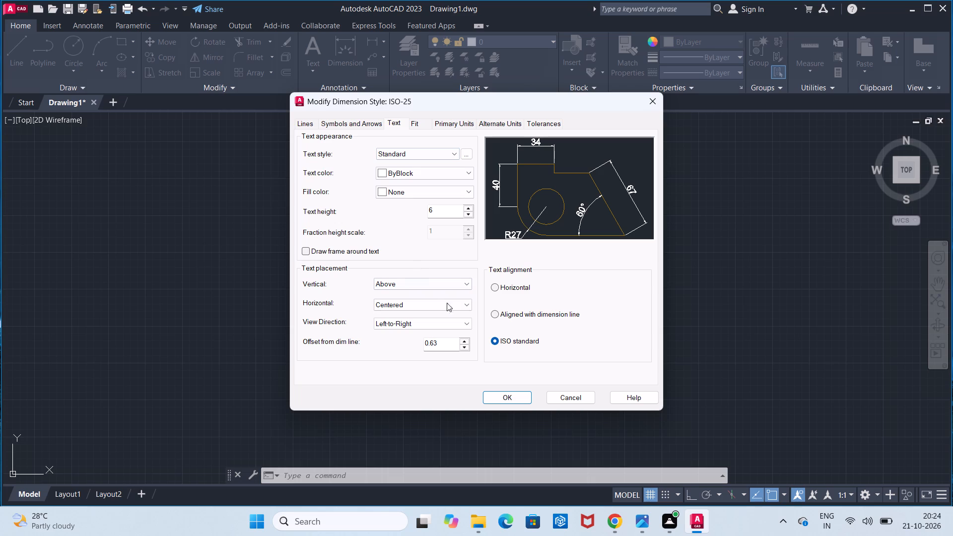
click(510, 396)
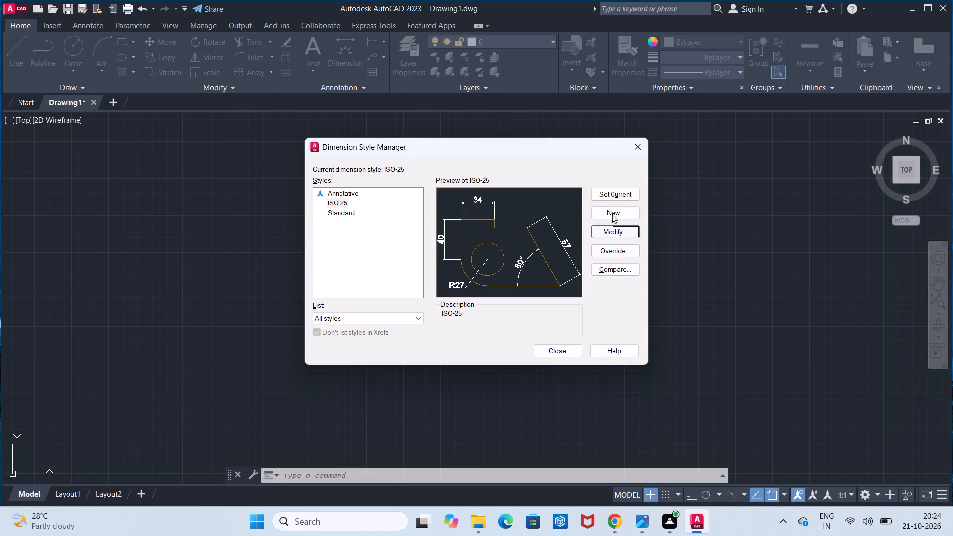
Make the modified ISO-25 dimension style current and close the Dimension Style Manager.
click(613, 186)
click(612, 196)
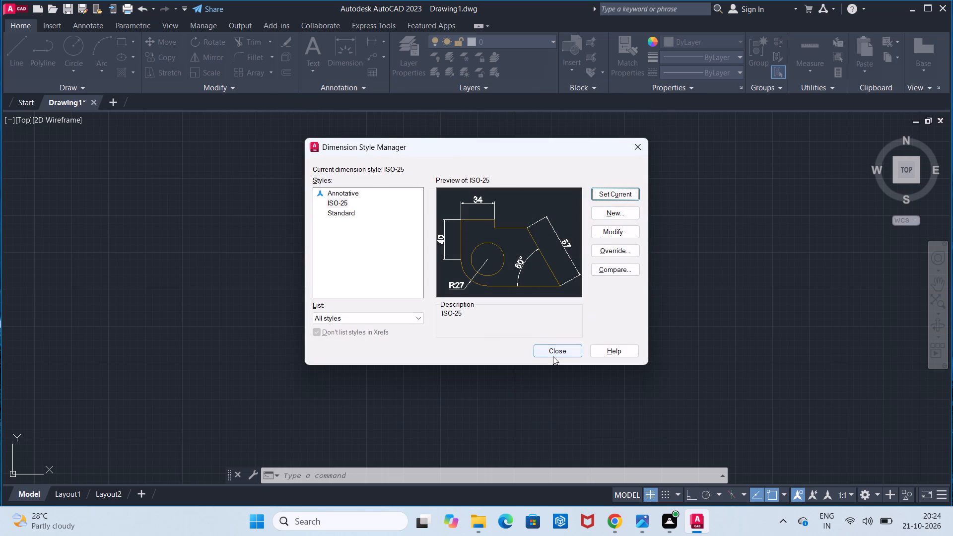
click(553, 356)
Set the model space limits with lower left corner 0,0 and upper right corner 100,100.
click(454, 483)
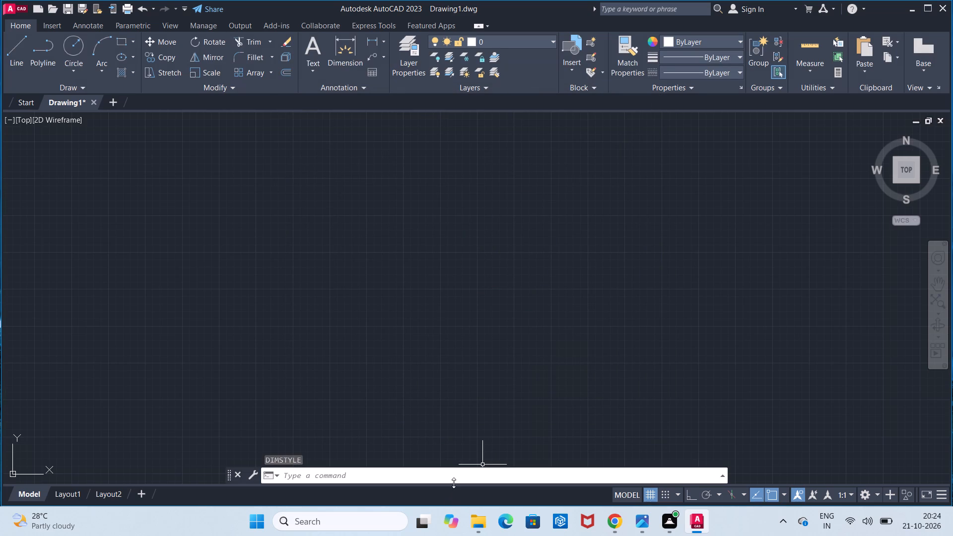
text(limi)
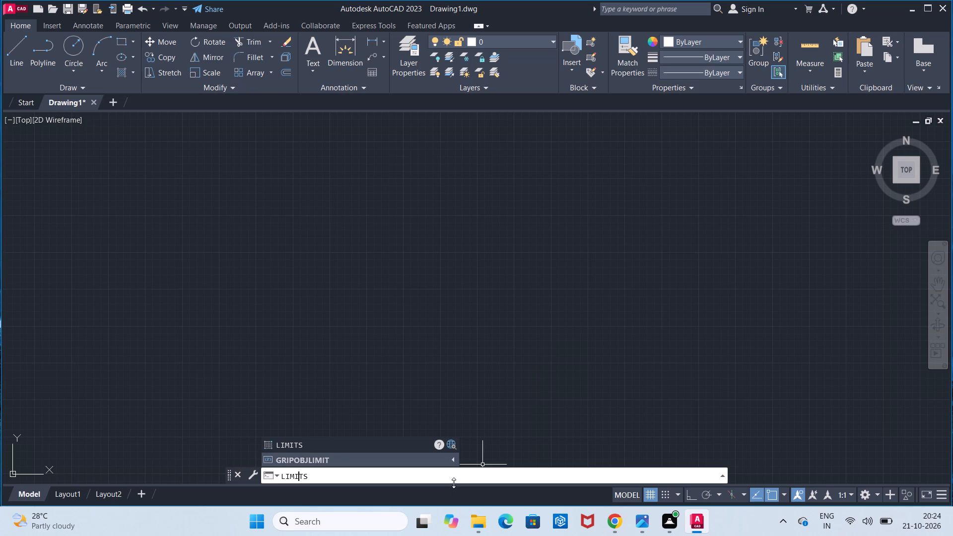
click(345, 445)
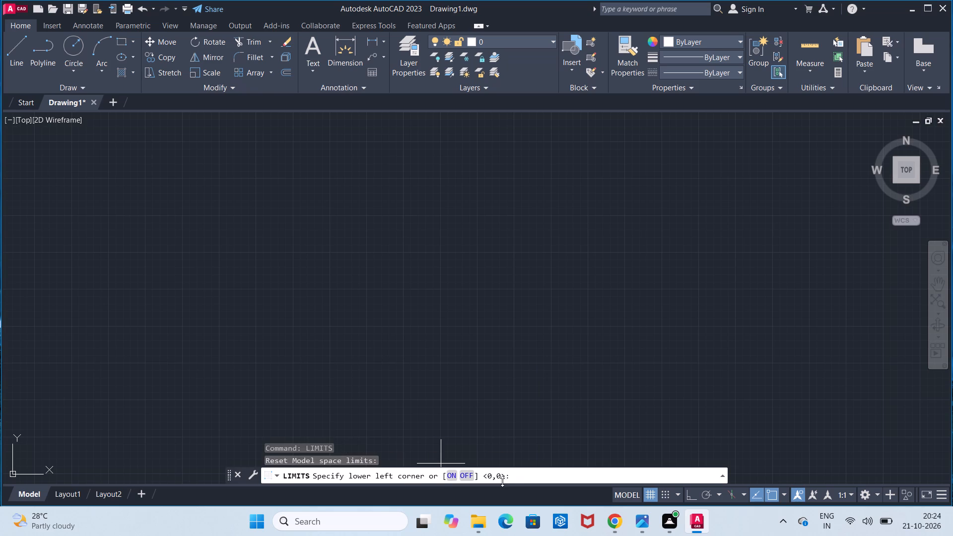
click(516, 477)
text(0,0)
key(Return)
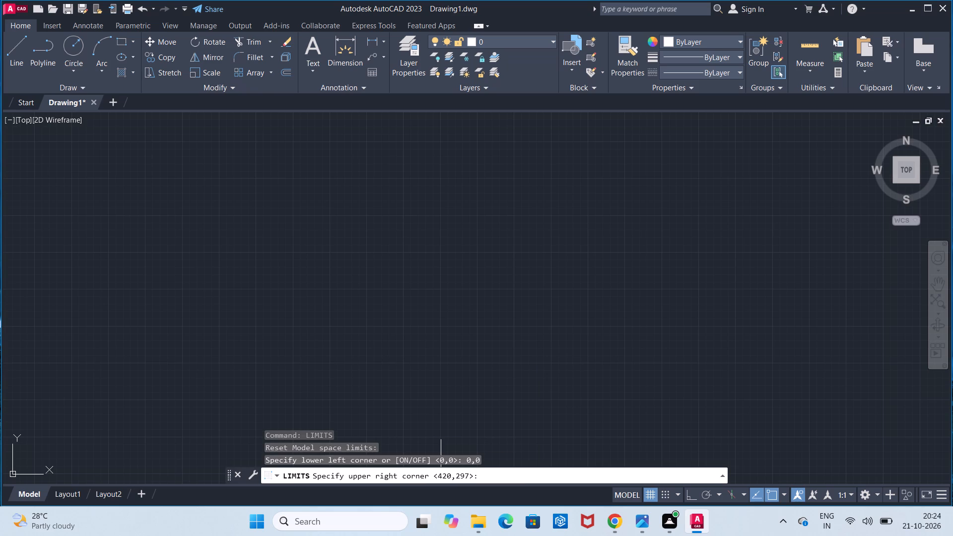
key(1)
text(00)
key(comma)
key(1)
text(00)
key(Return)
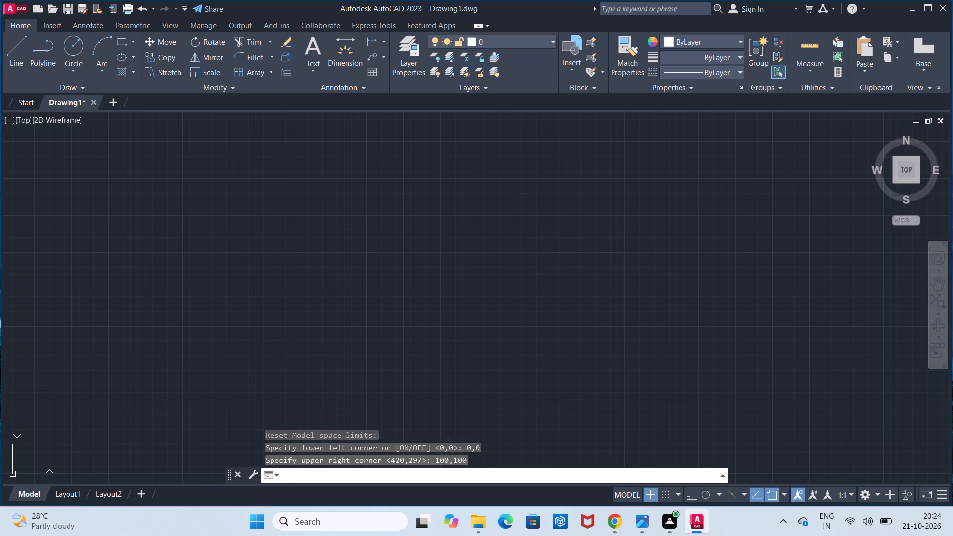
key(z)
key(Return)
key(a)
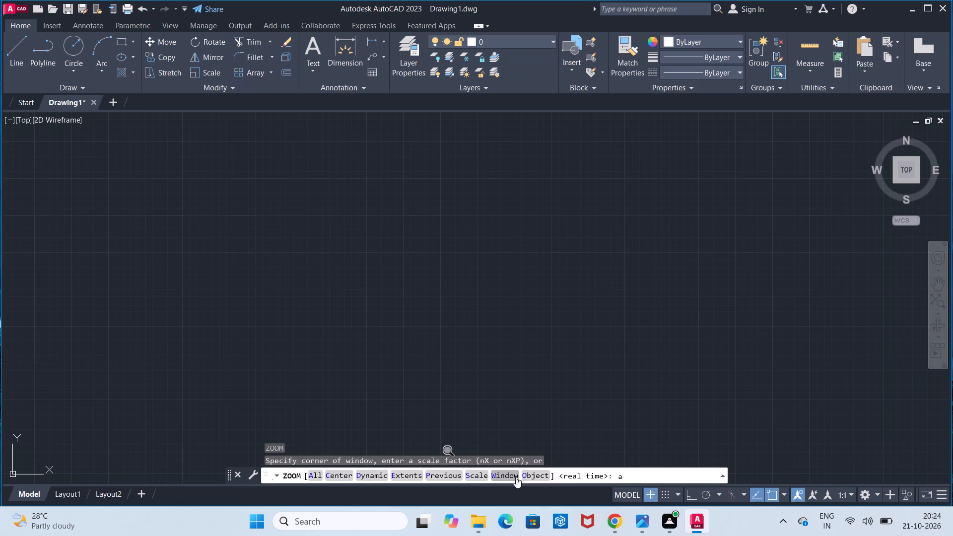
key(Return)
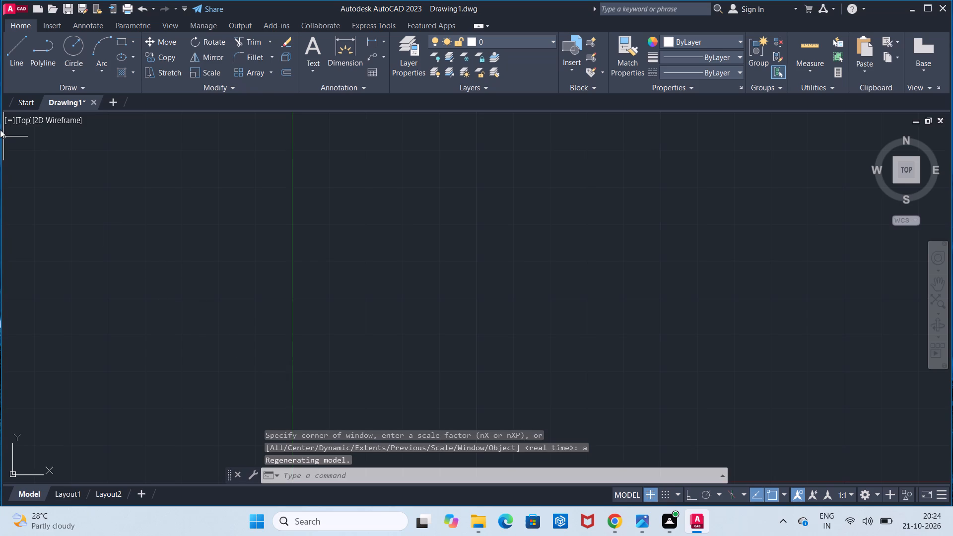
Turn on Ortho mode for drawing straight horizontal and vertical lines.
click(21, 70)
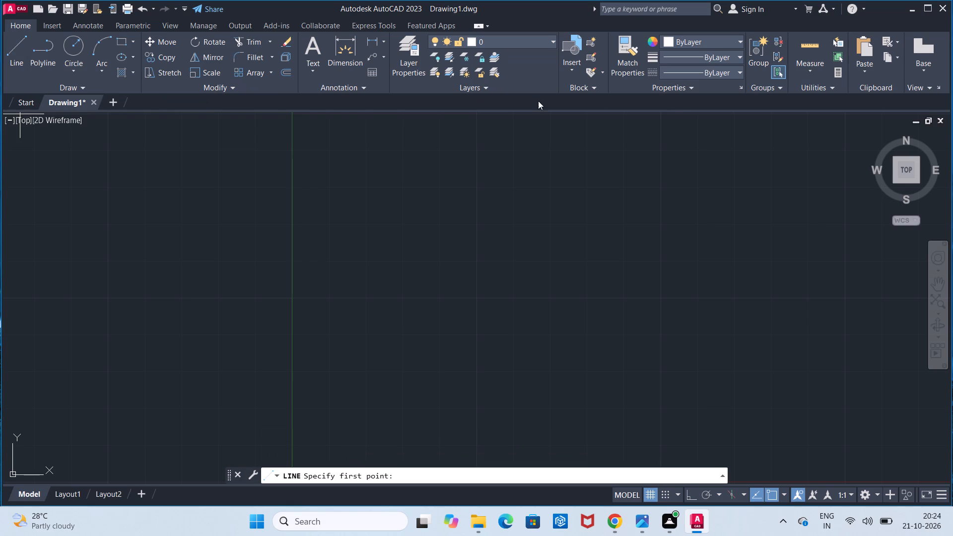
click(687, 501)
Load the CENTER2 linetype from acadiso.lin and make it the current linetype.
click(684, 77)
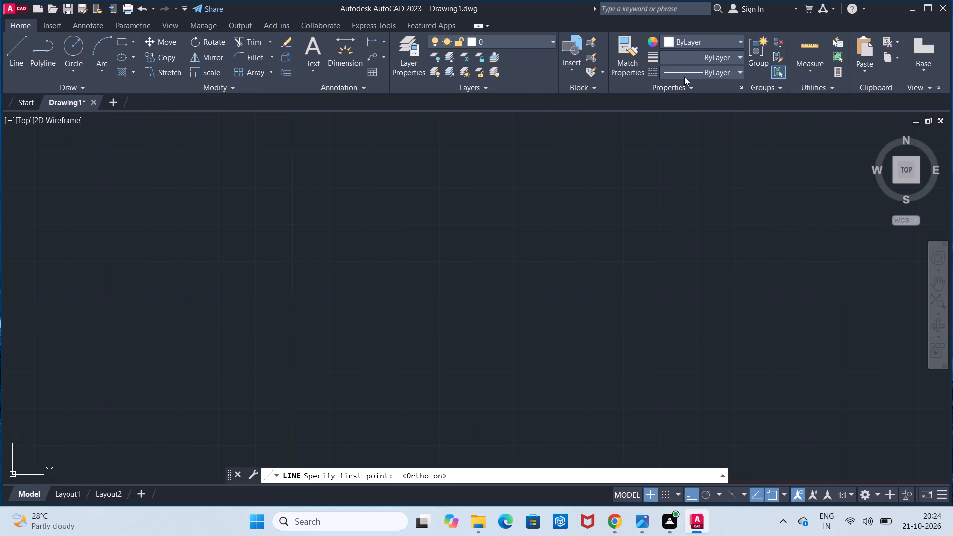
click(698, 130)
click(587, 158)
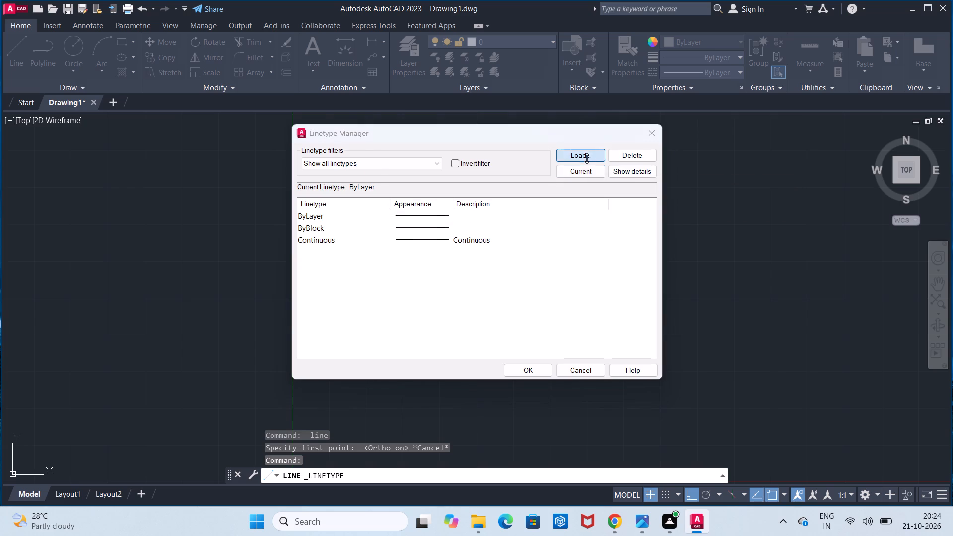
scroll(543, 208, down, 3)
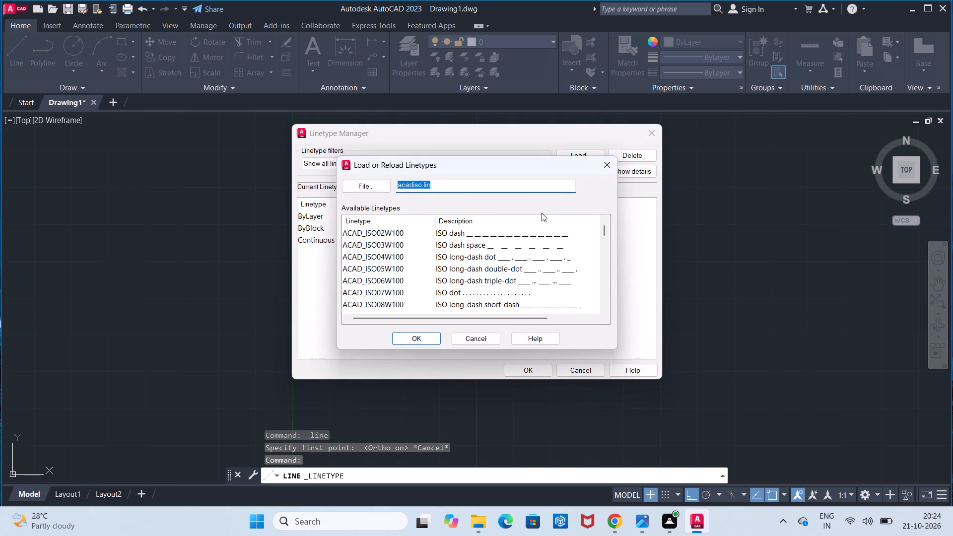
scroll(542, 214, down, 4)
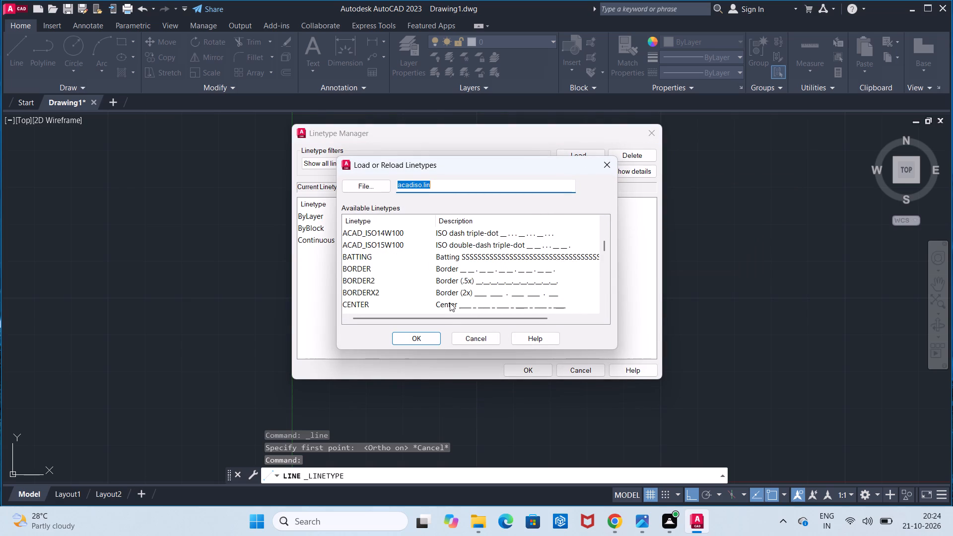
scroll(450, 303, down, 1)
click(451, 285)
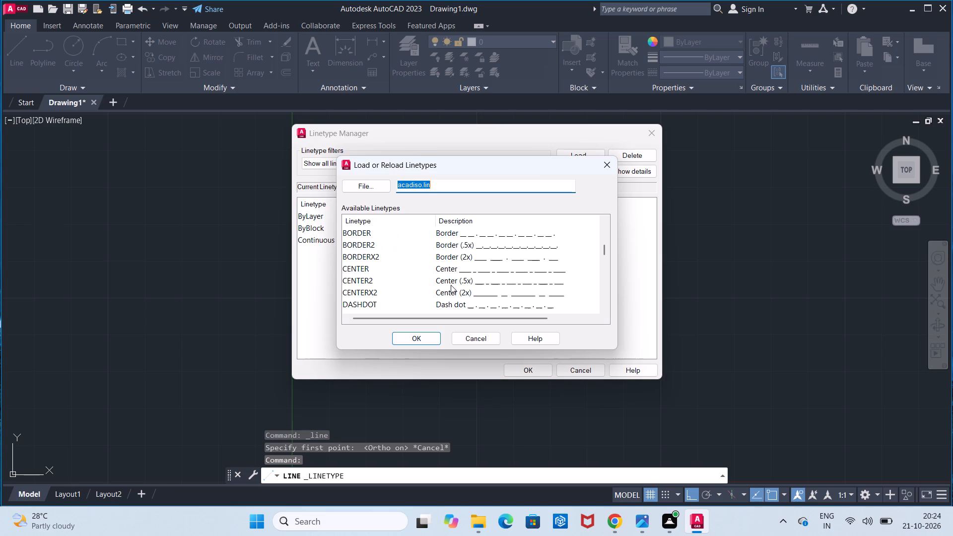
click(429, 334)
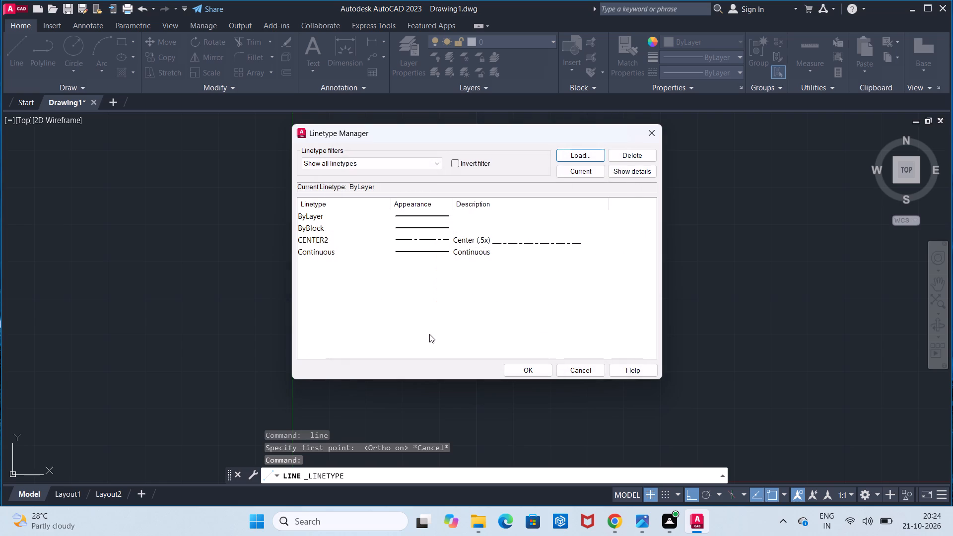
click(546, 370)
click(690, 72)
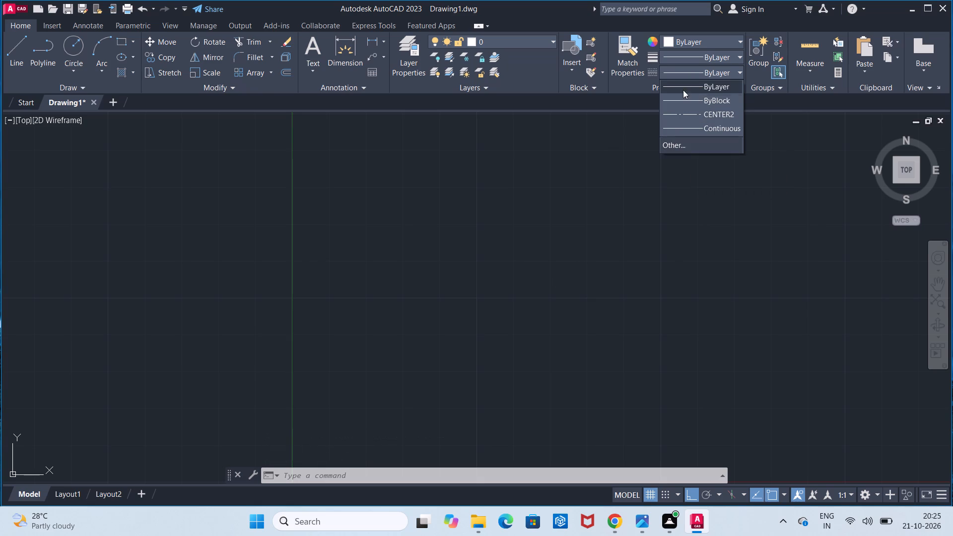
click(679, 113)
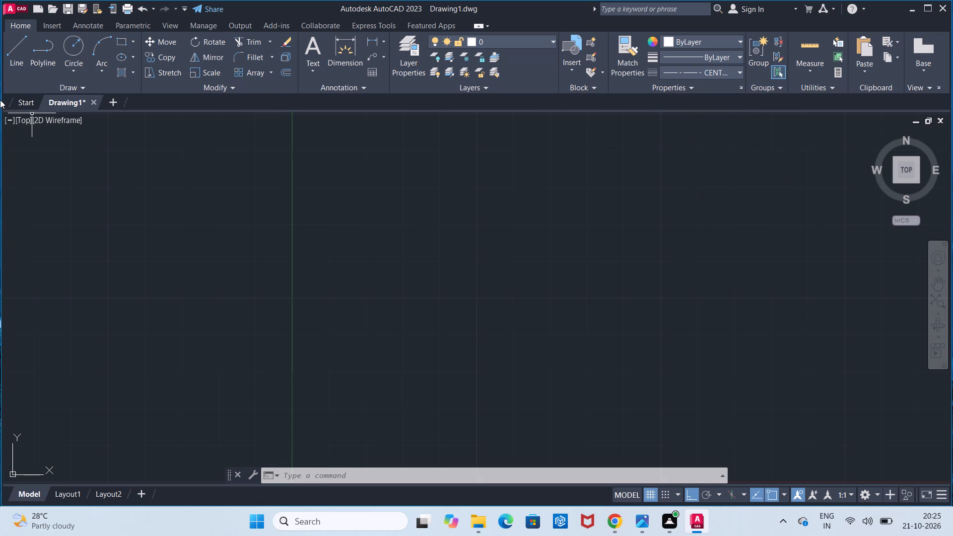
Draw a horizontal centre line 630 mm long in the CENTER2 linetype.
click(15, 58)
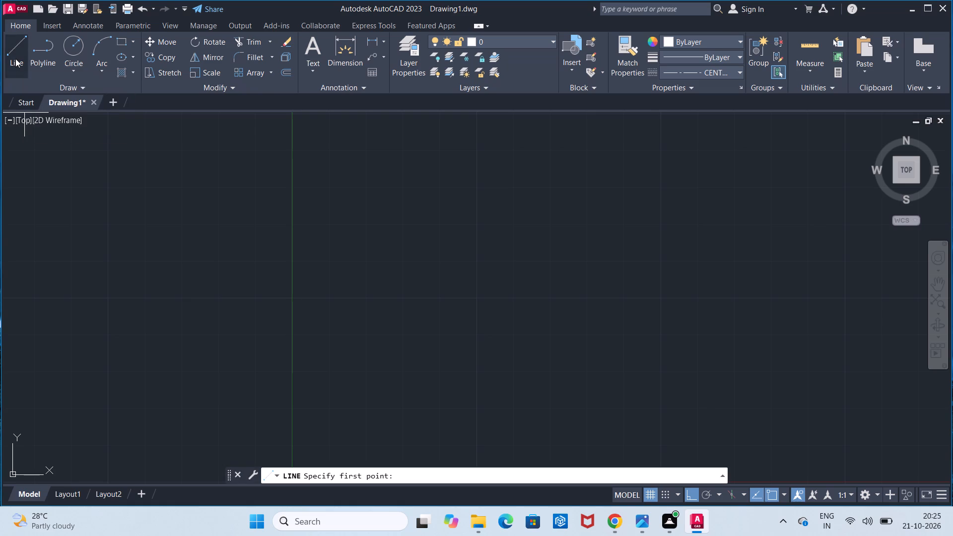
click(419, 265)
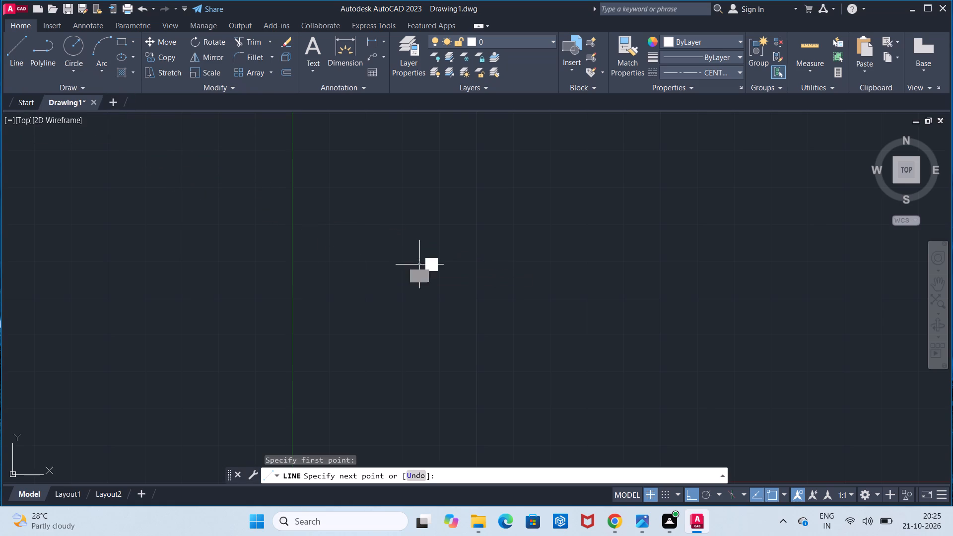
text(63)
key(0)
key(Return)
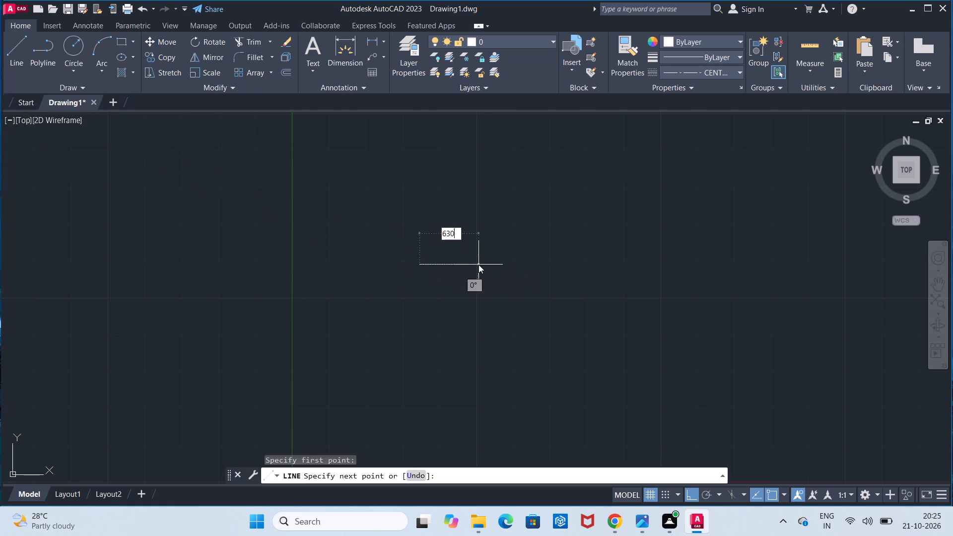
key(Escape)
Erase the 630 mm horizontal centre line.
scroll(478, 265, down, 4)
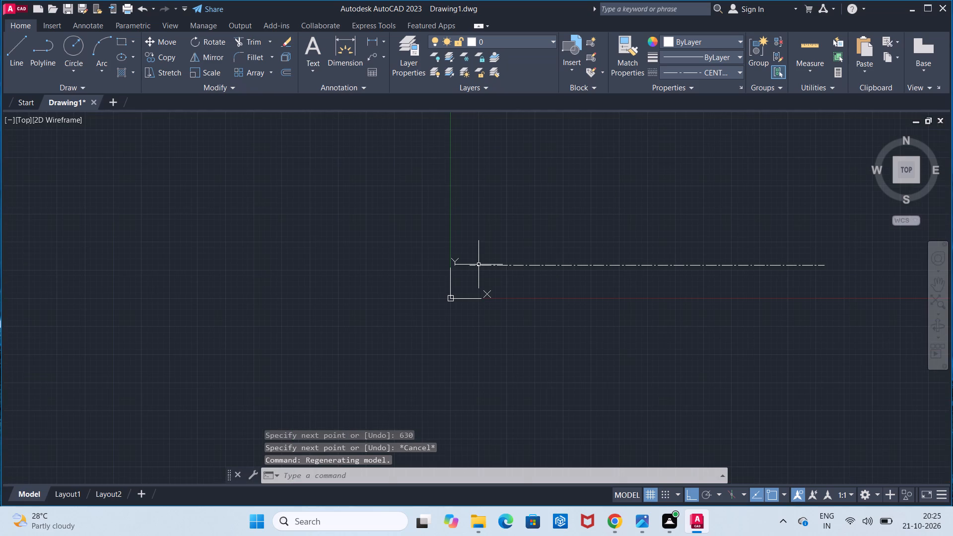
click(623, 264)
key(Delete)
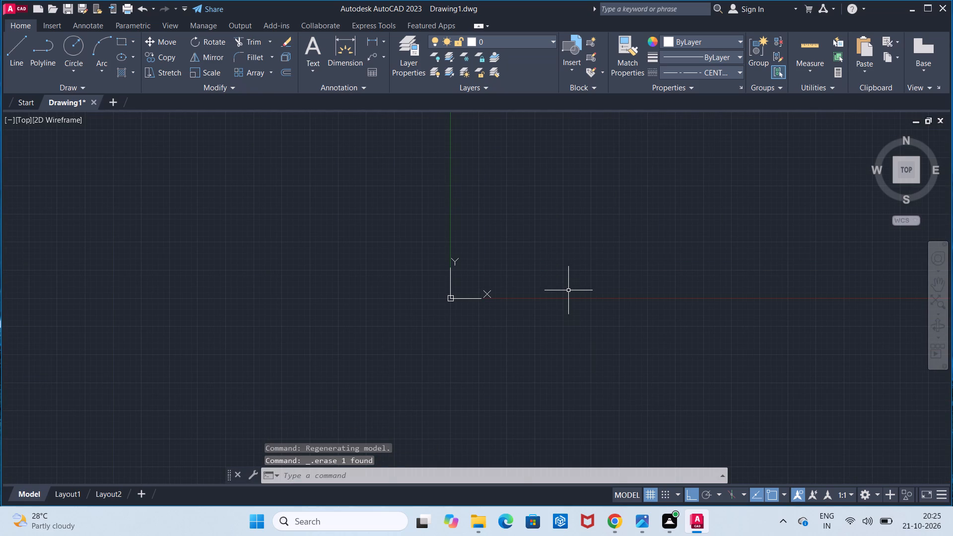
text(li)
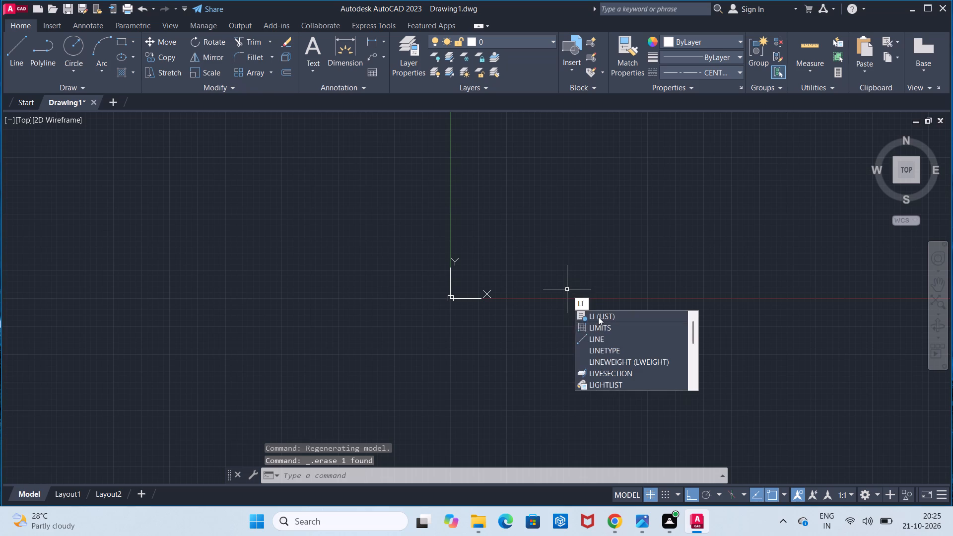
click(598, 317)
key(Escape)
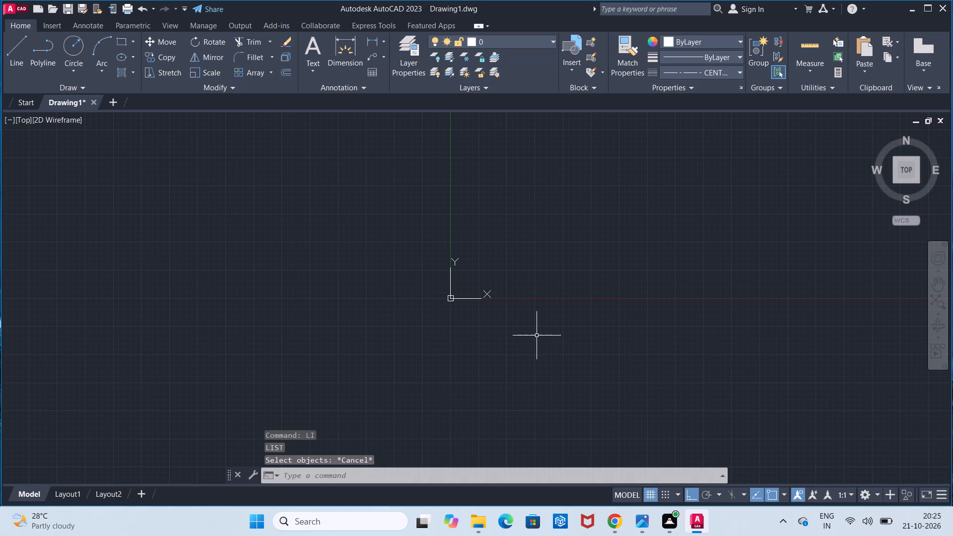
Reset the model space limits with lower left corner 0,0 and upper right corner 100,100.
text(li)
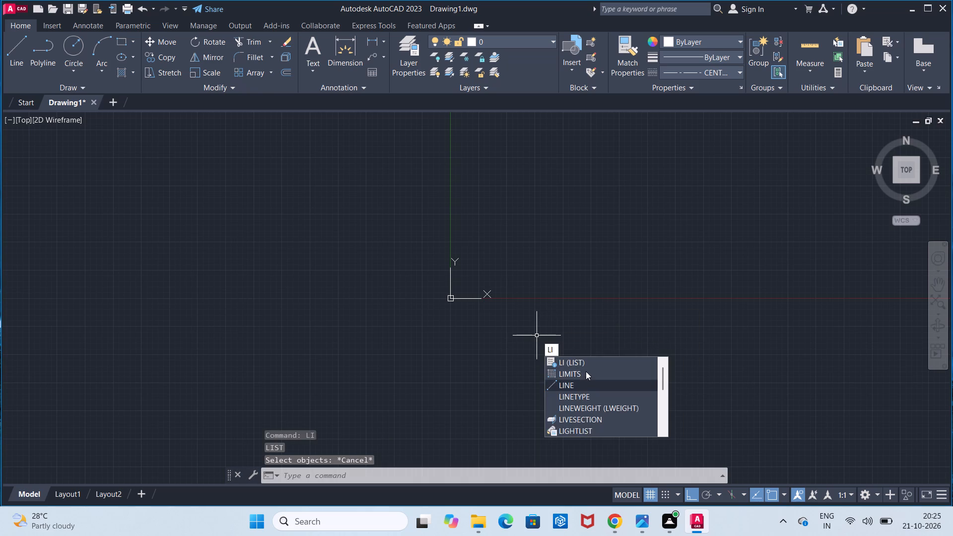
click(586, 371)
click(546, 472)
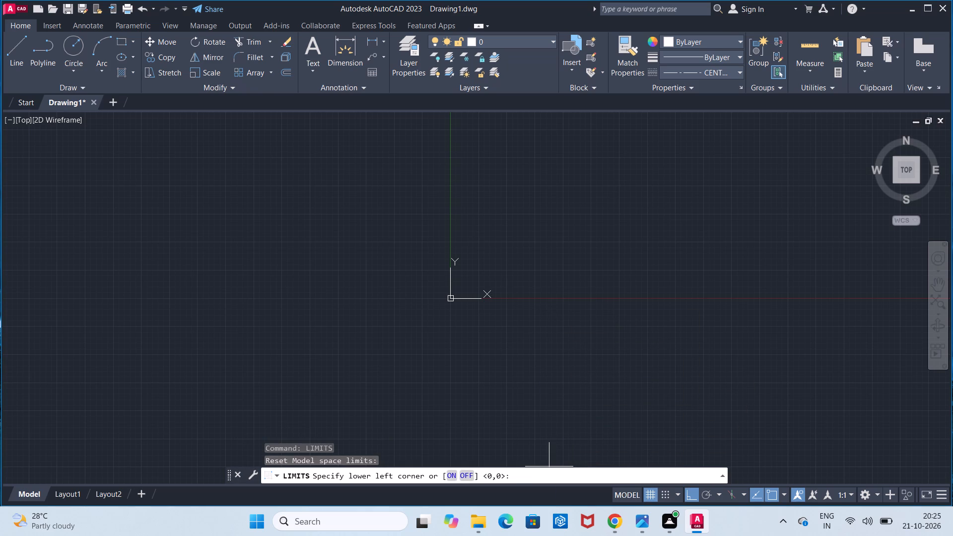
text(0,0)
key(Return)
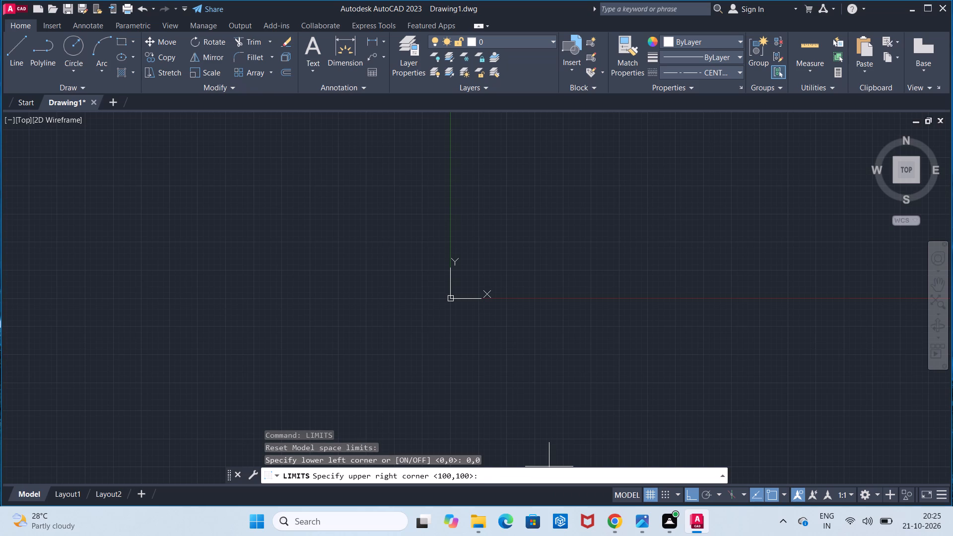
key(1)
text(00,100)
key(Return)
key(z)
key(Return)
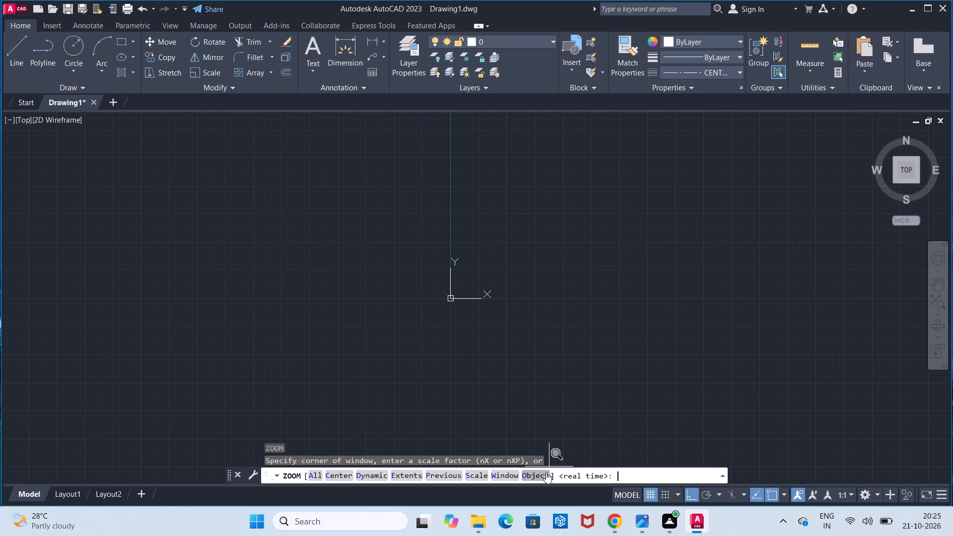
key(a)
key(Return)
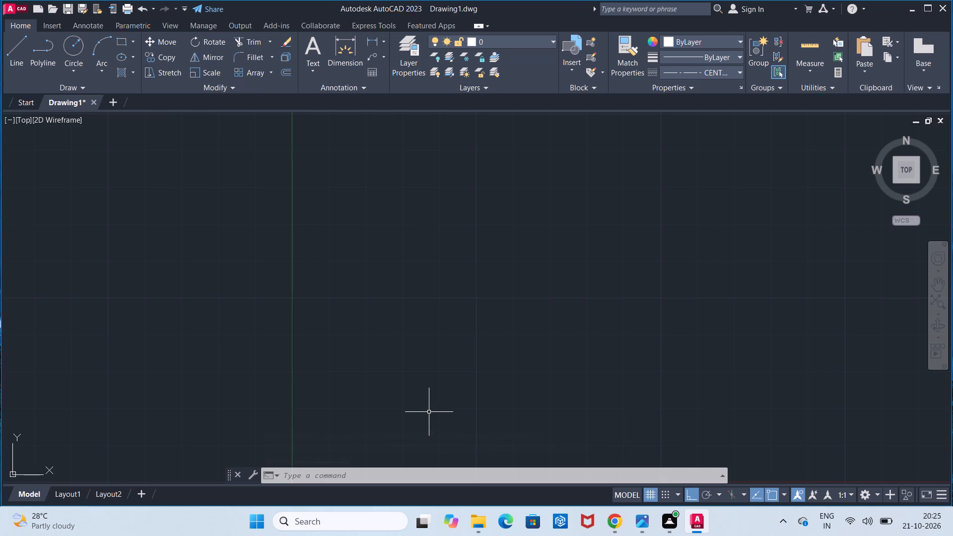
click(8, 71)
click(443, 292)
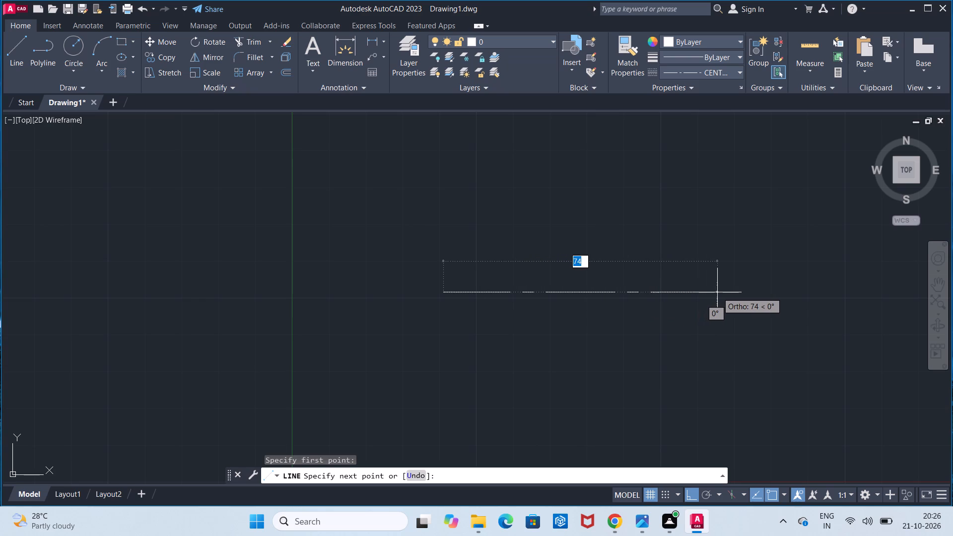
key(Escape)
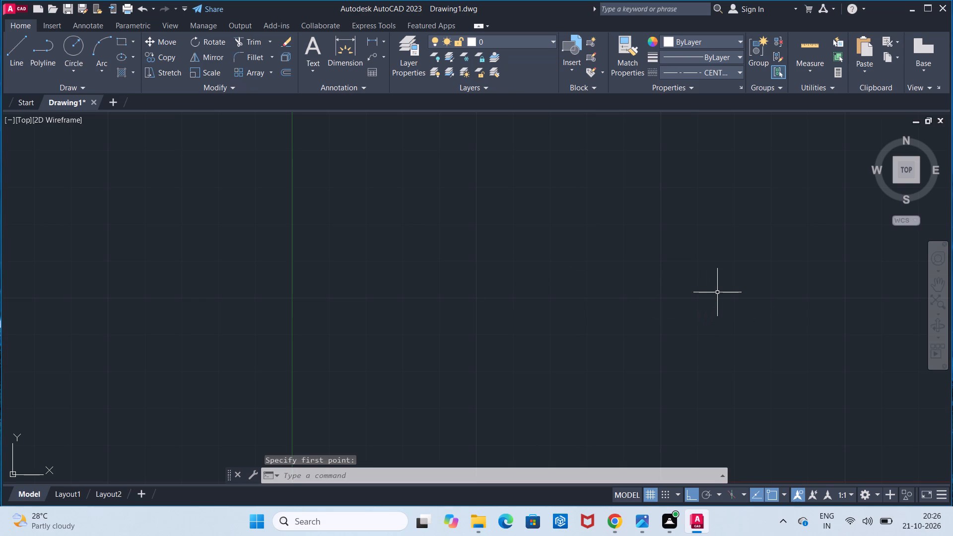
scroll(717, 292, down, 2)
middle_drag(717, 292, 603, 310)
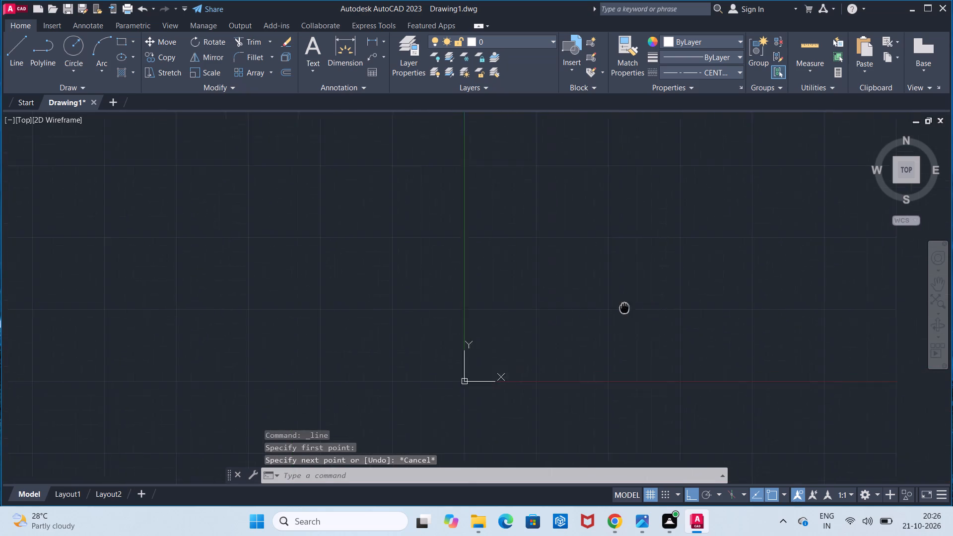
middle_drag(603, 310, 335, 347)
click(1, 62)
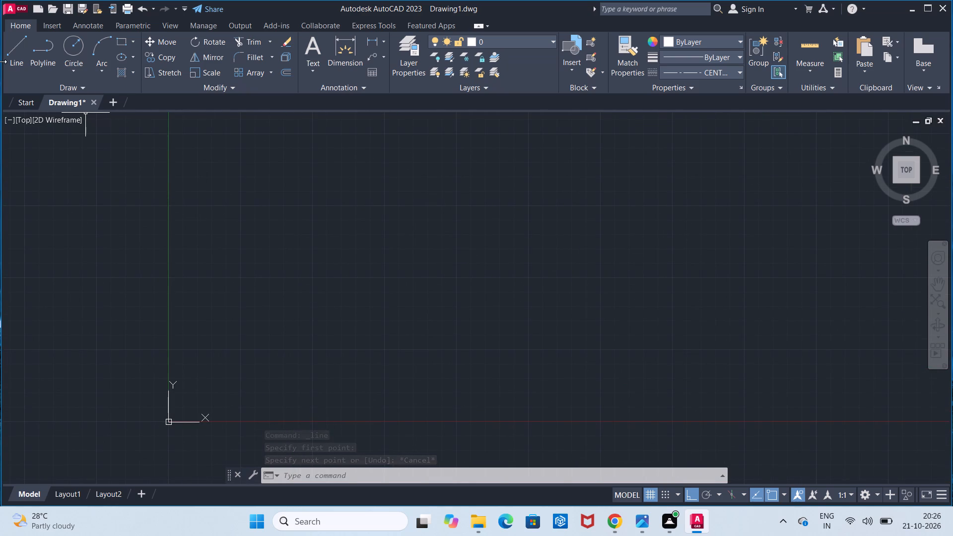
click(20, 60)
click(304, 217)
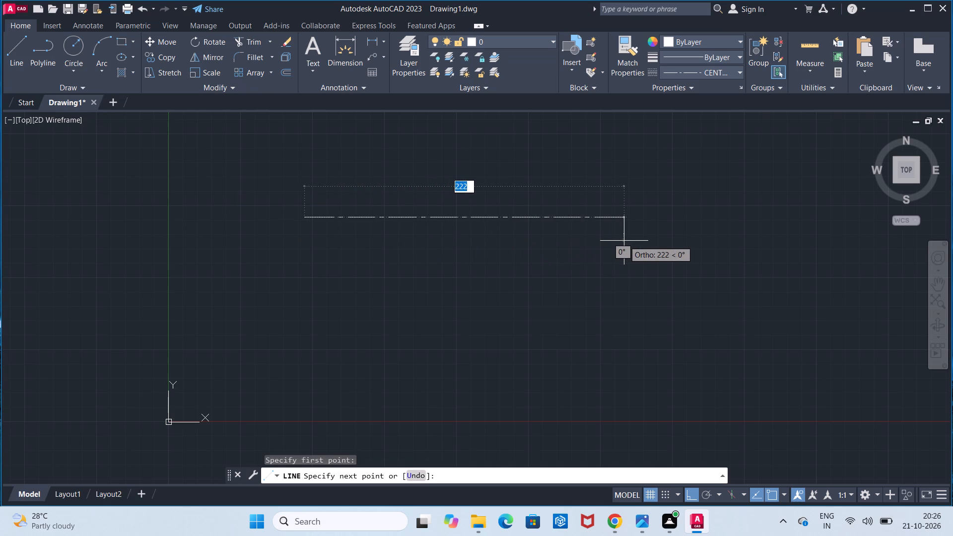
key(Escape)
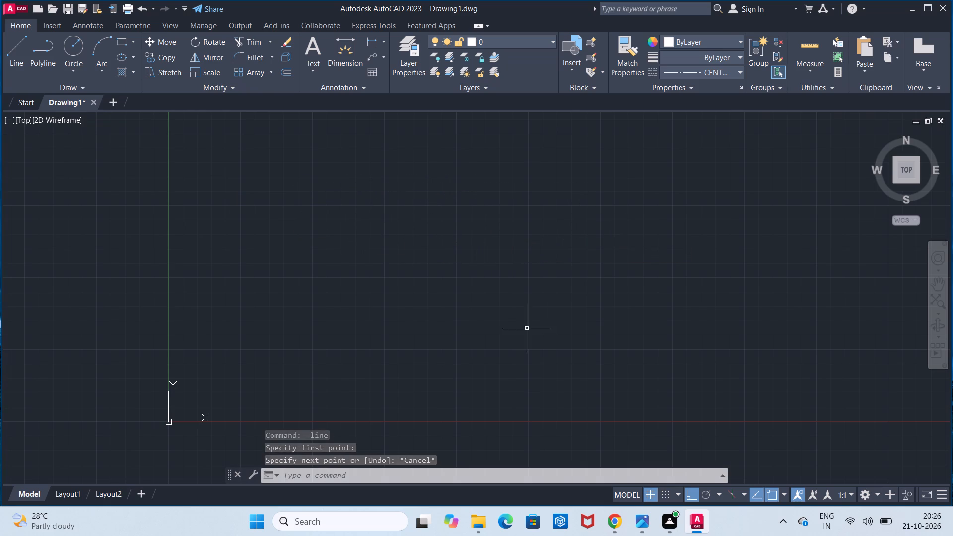
Set the model space limits with lower left corner 0,0 and upper right corner 1000,1000.
click(436, 475)
text(limi)
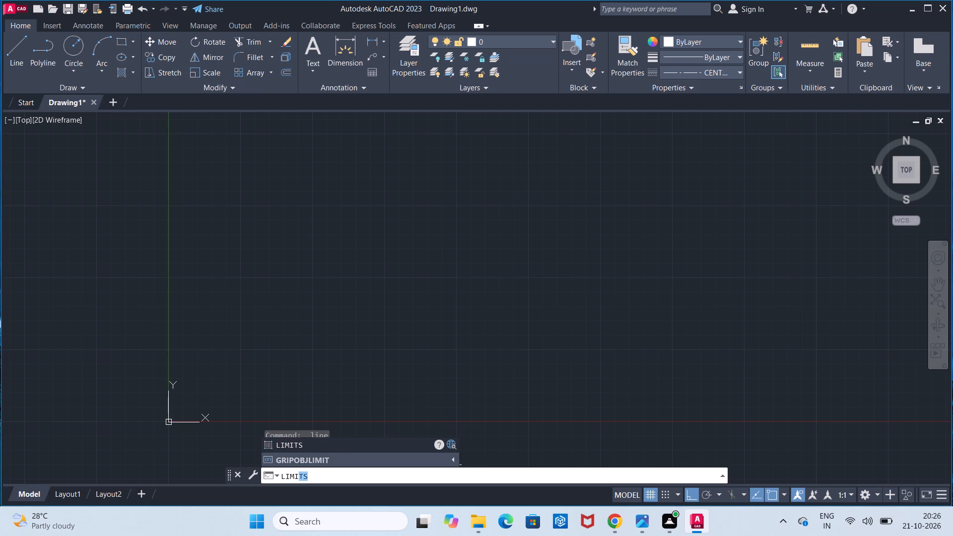
click(373, 444)
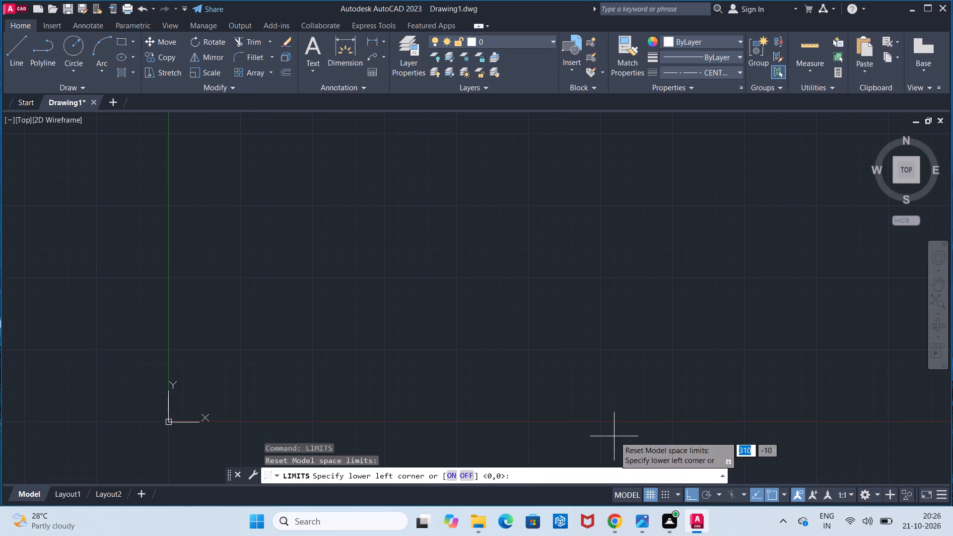
click(531, 477)
text(0,0)
key(Return)
text(1000,100)
key(0)
key(Return)
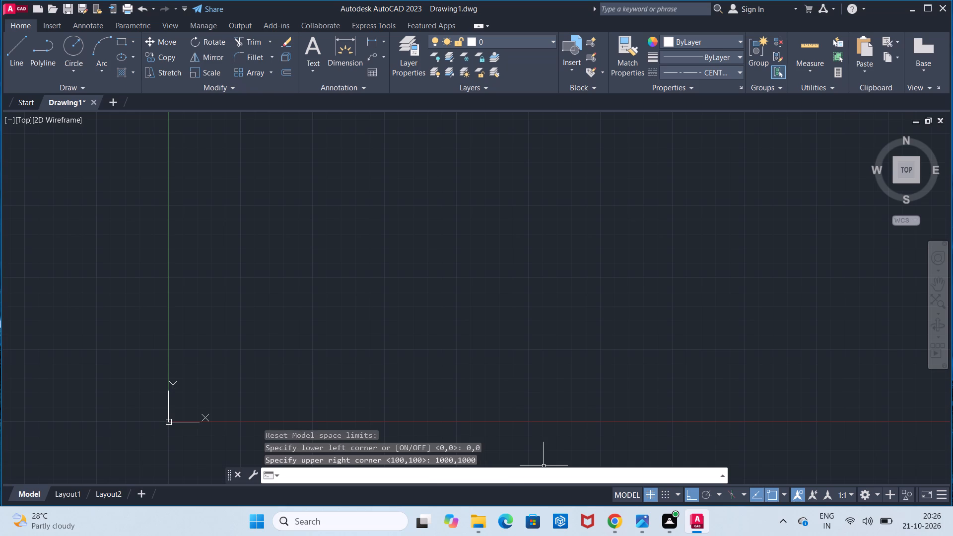
key(z)
key(Return)
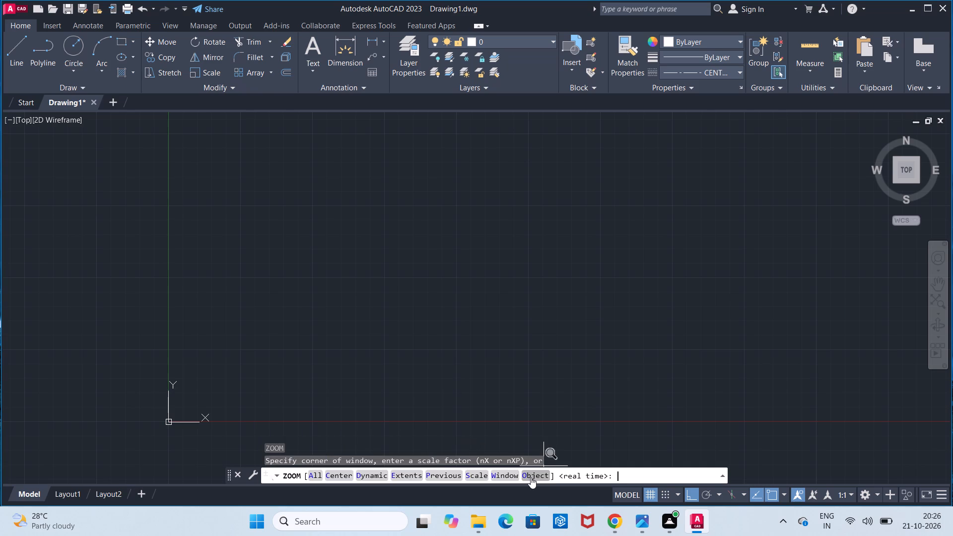
key(a)
key(Return)
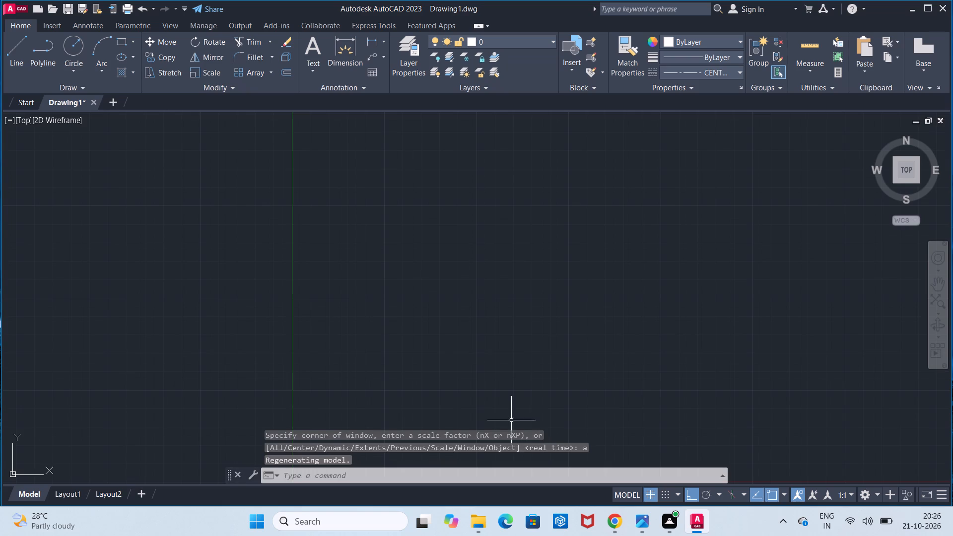
Draw a horizontal centre line 630 mm long in the CENTER2 linetype.
click(21, 70)
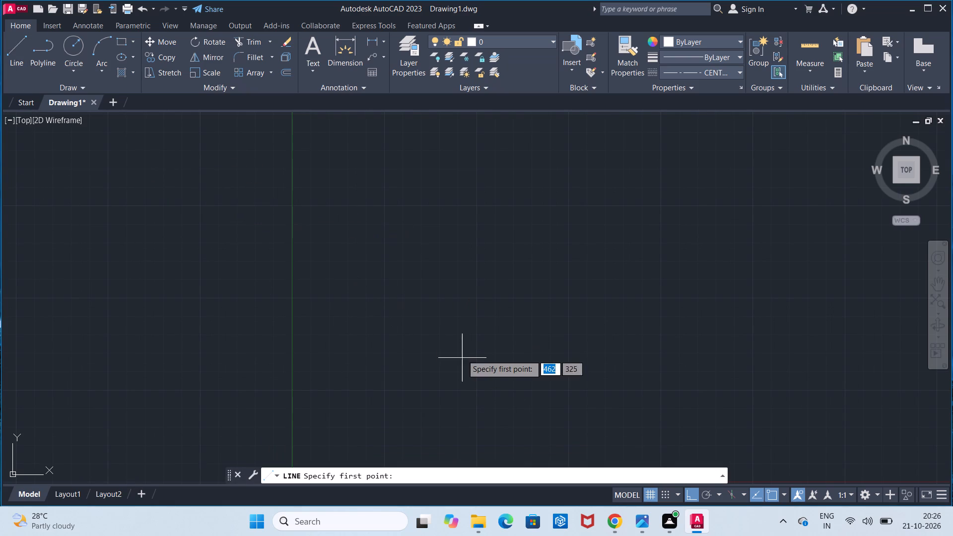
click(415, 261)
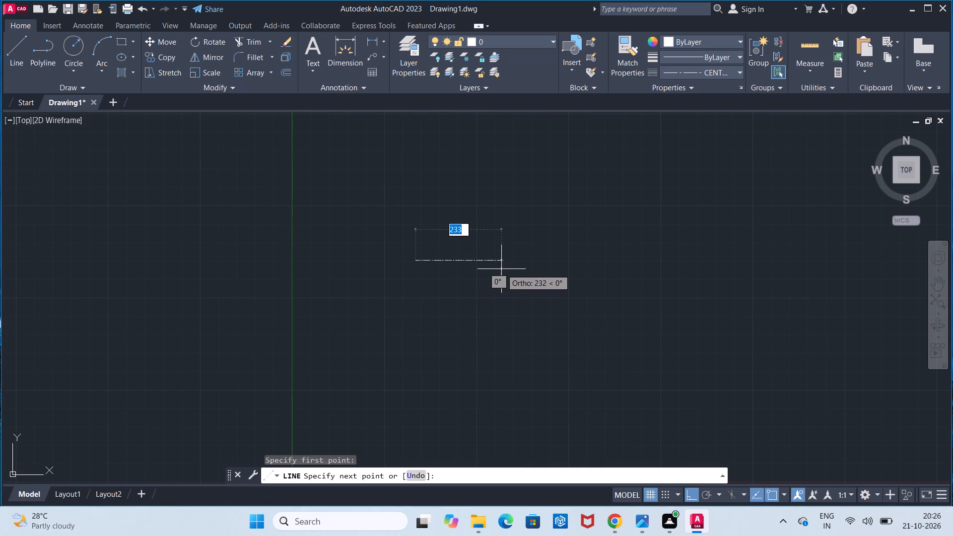
key(6)
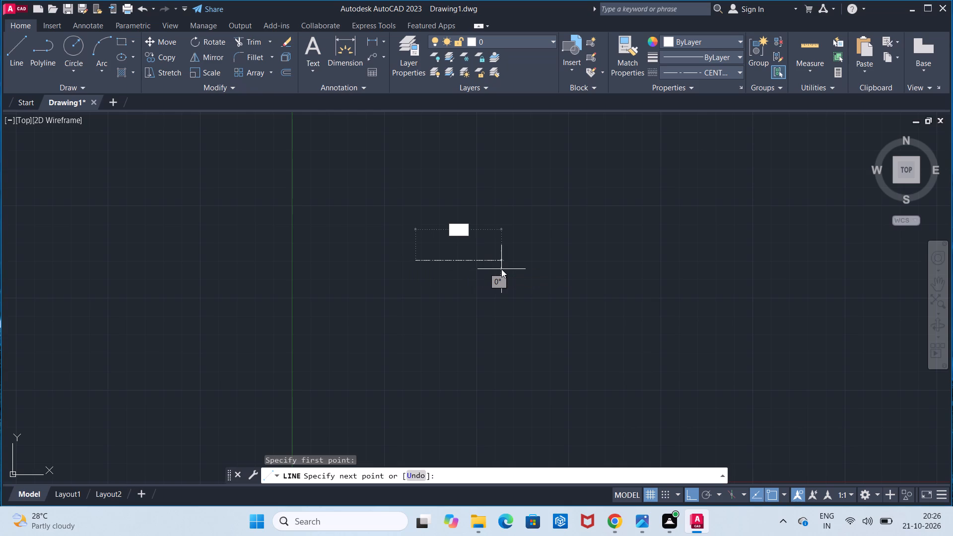
text(30)
key(Return)
key(Escape)
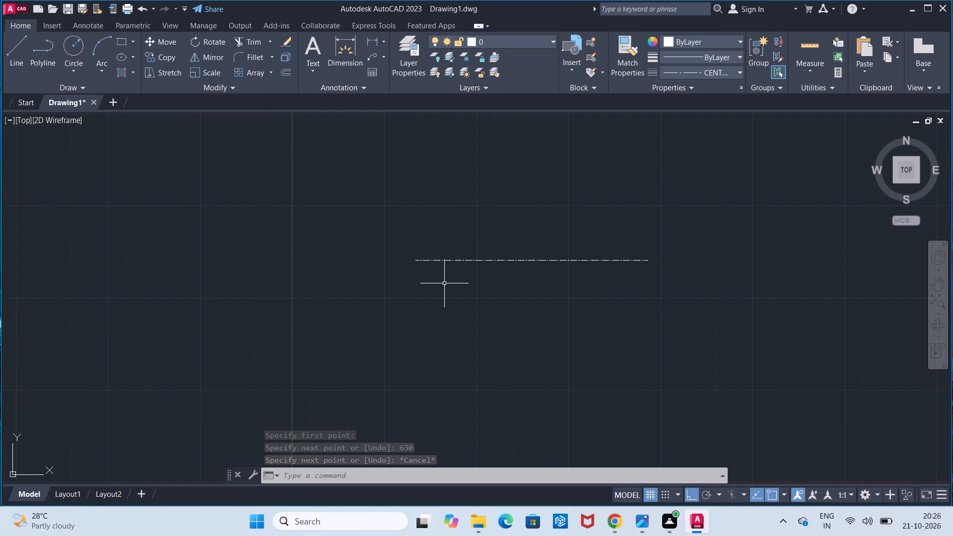
Draw two circles of radius 55 mm in the ByLayer linetype, one centred on each end of the centre line.
click(681, 72)
click(681, 91)
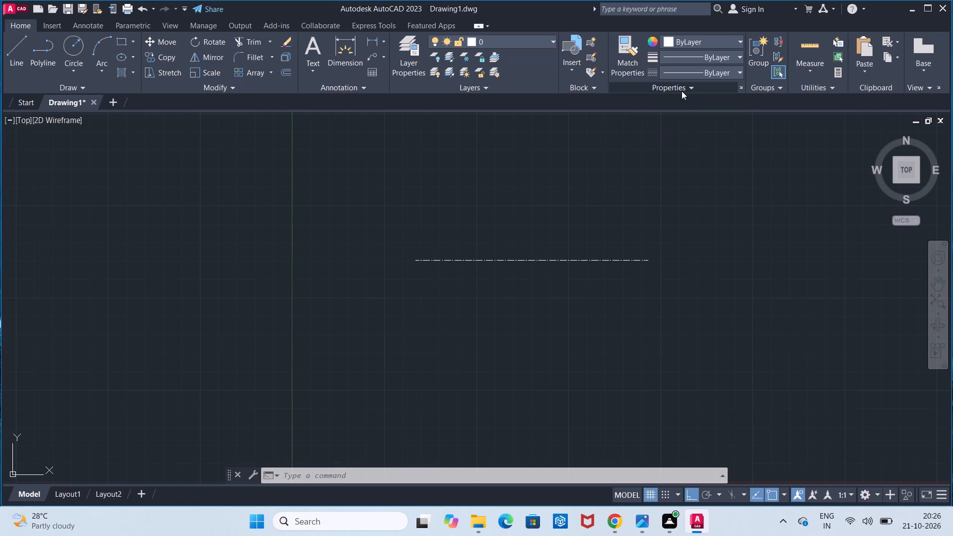
click(79, 45)
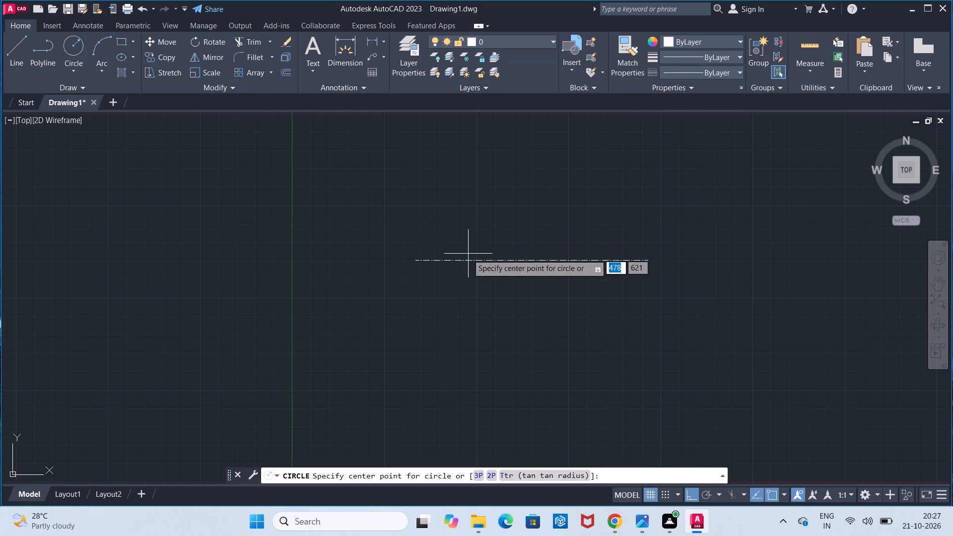
click(414, 260)
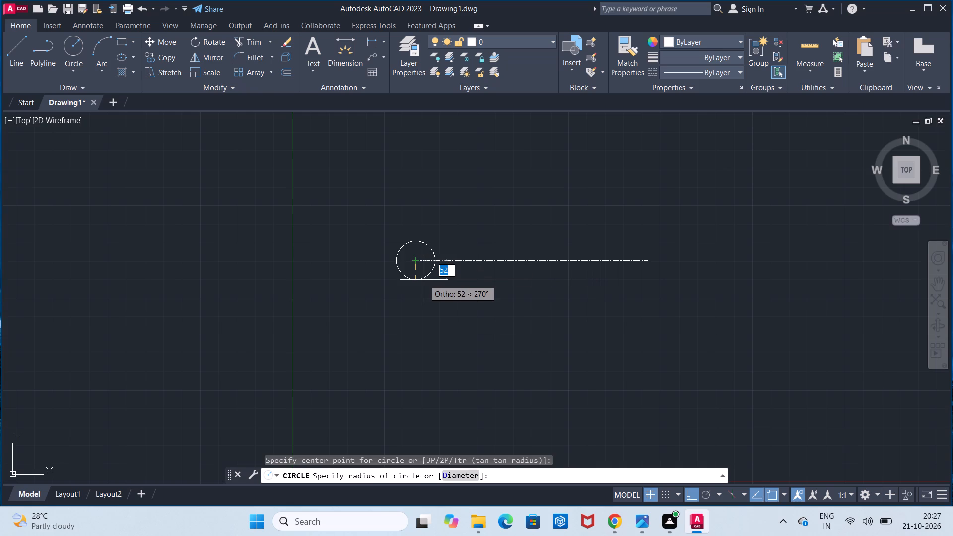
text(55)
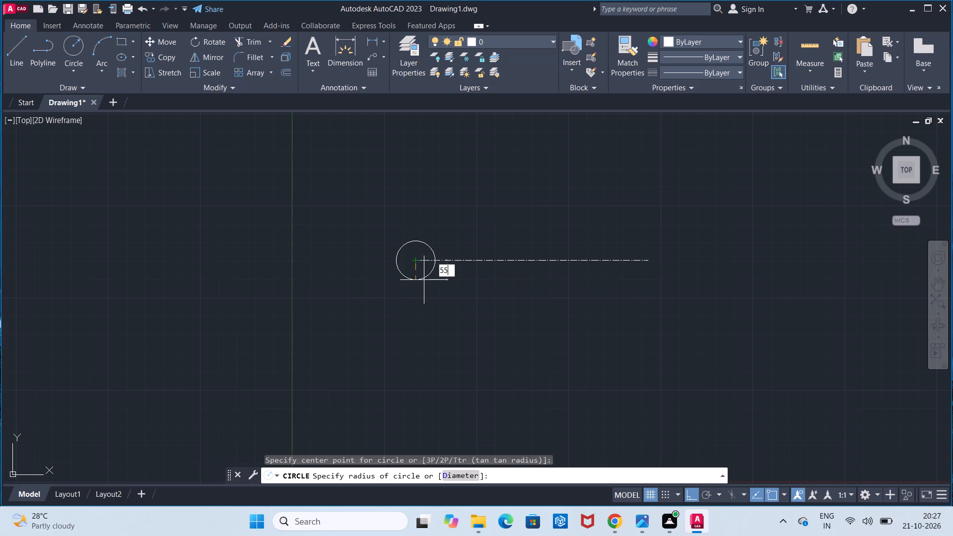
key(Return)
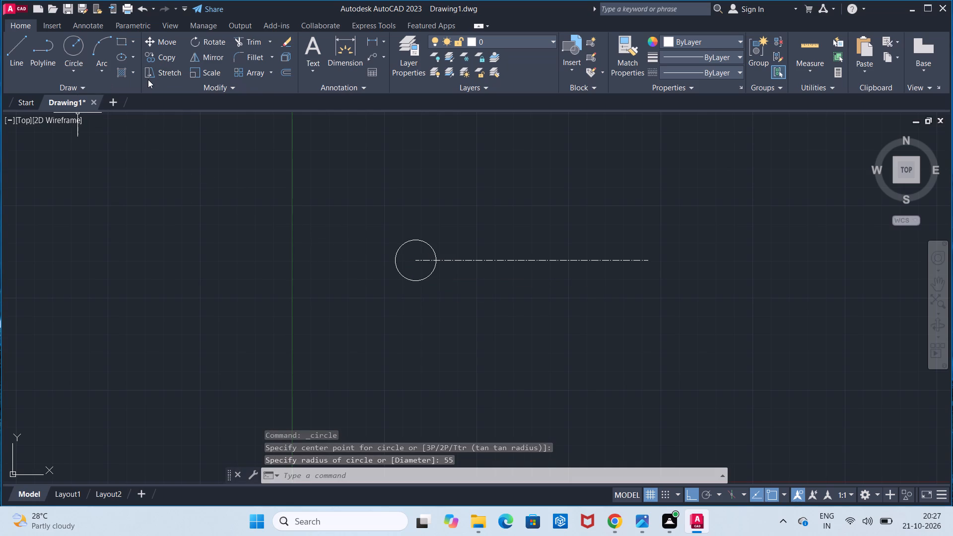
click(73, 55)
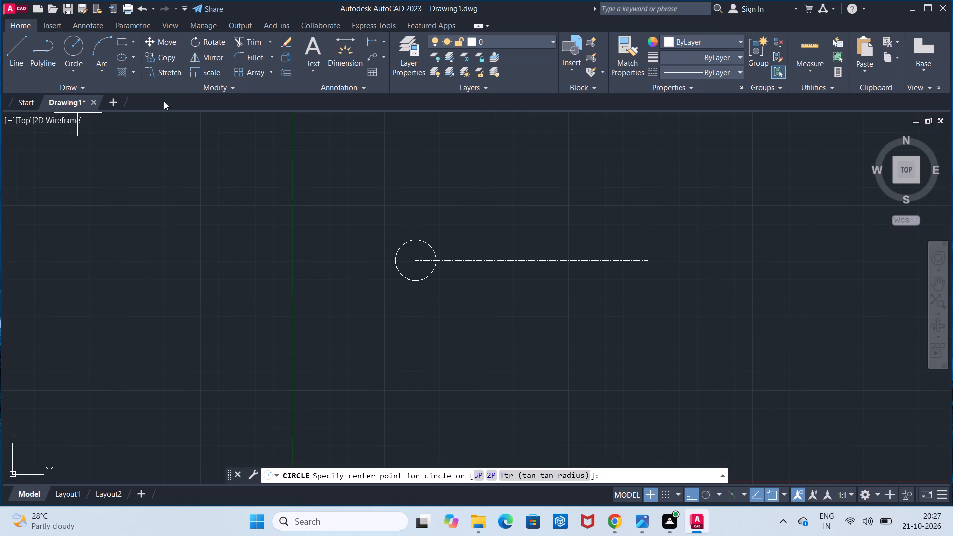
click(647, 257)
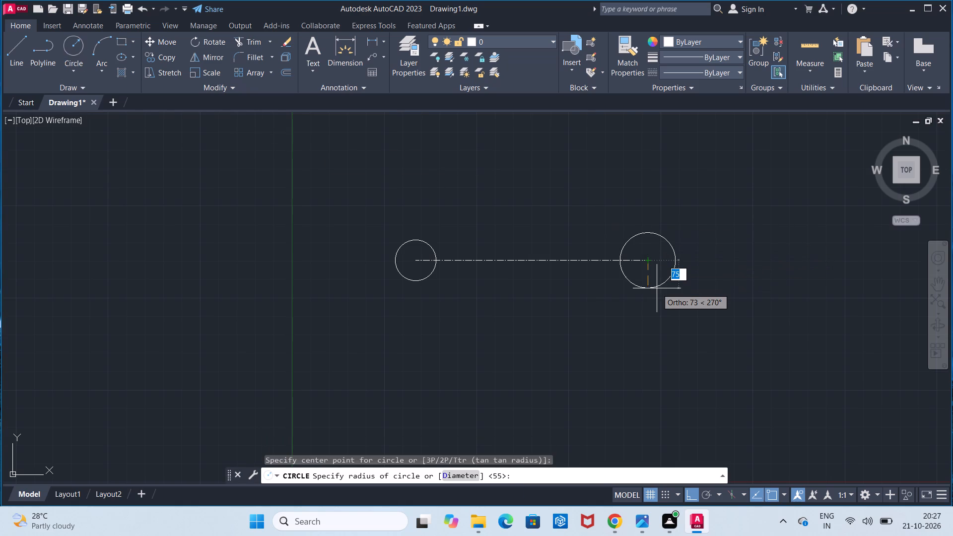
text(55)
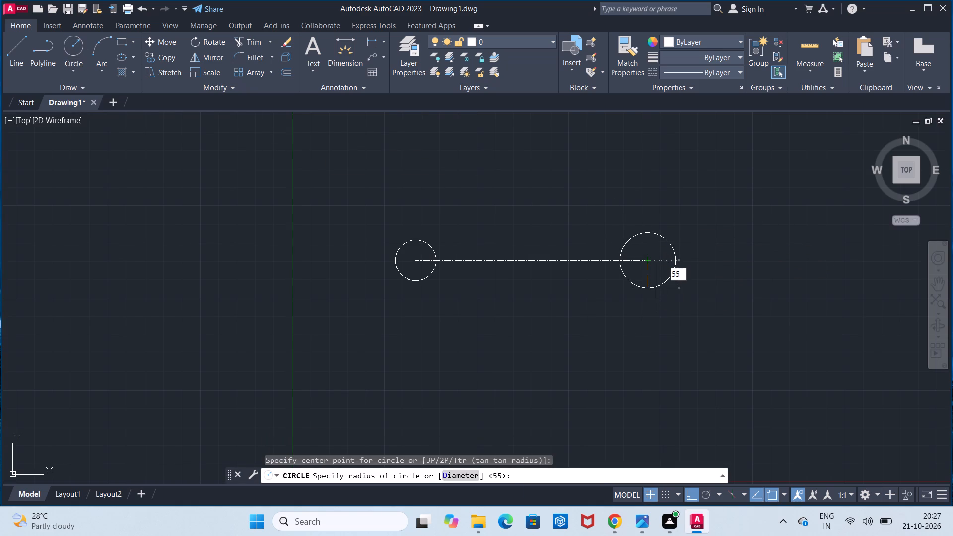
key(Return)
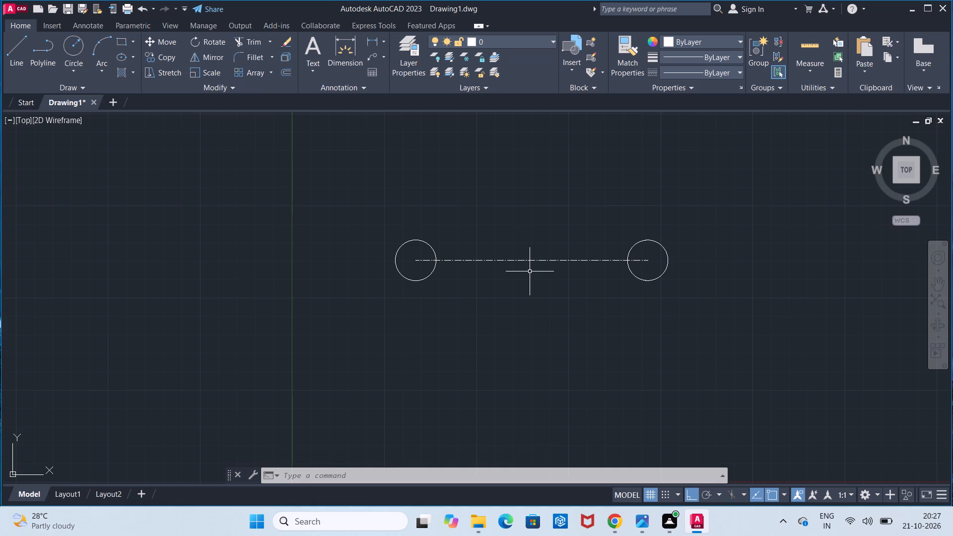
Trim away the portions of the centre line that lie inside the two circles.
scroll(530, 271, up, 1)
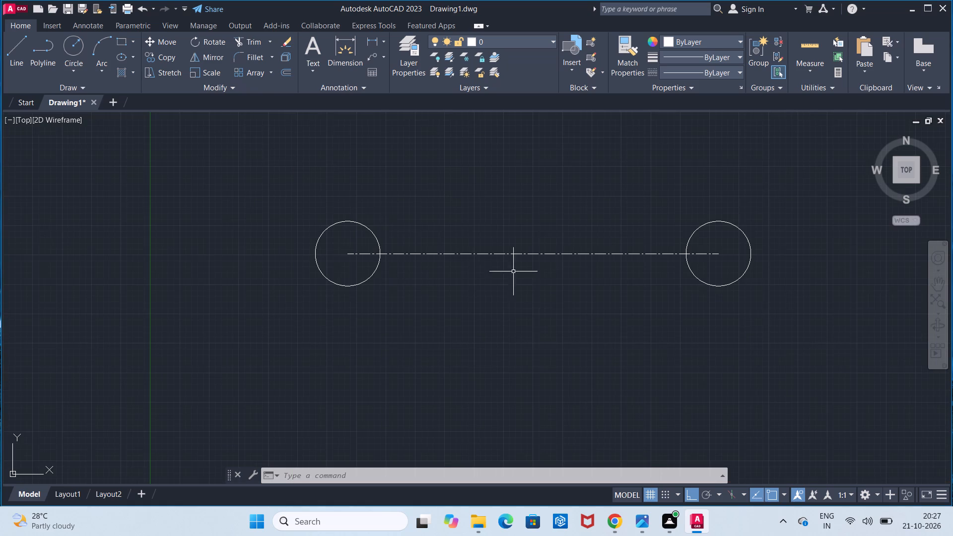
click(242, 55)
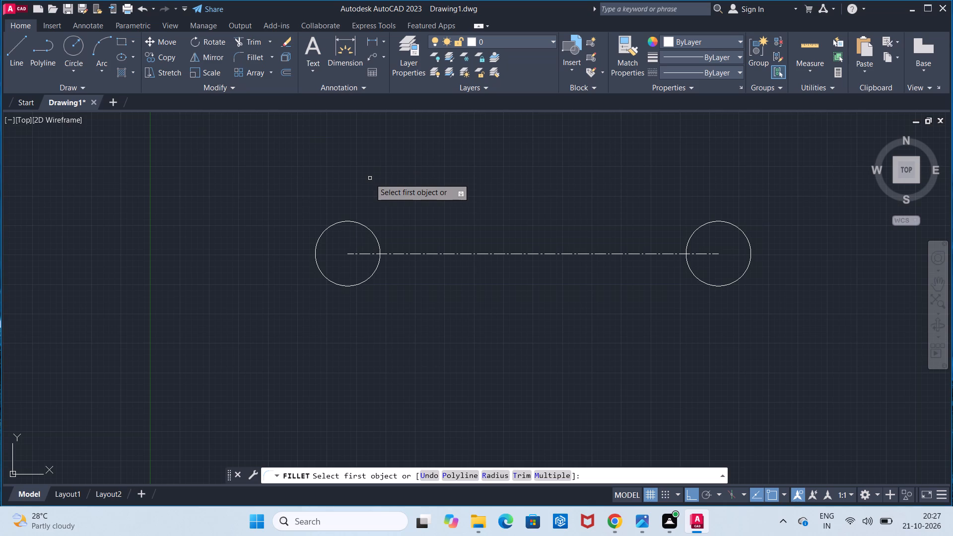
key(Escape)
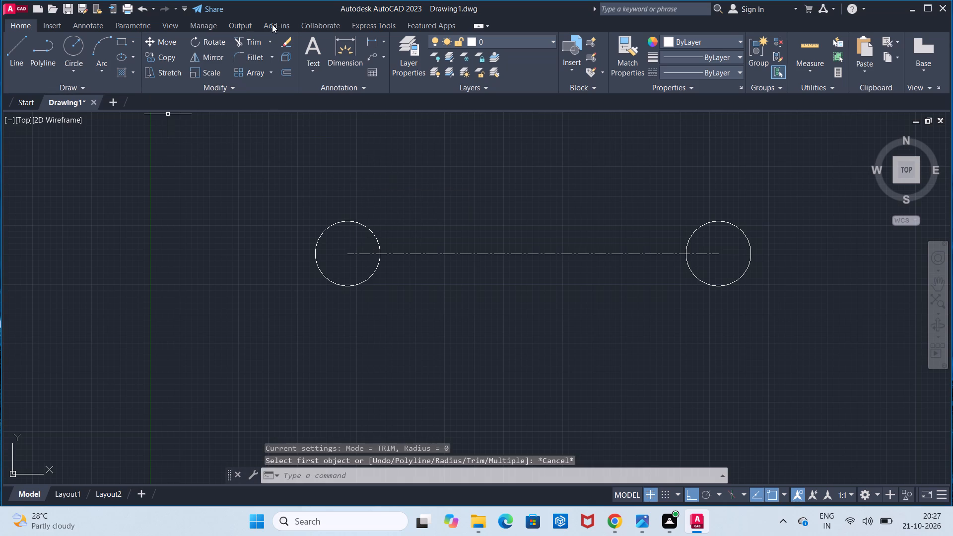
click(262, 35)
click(347, 252)
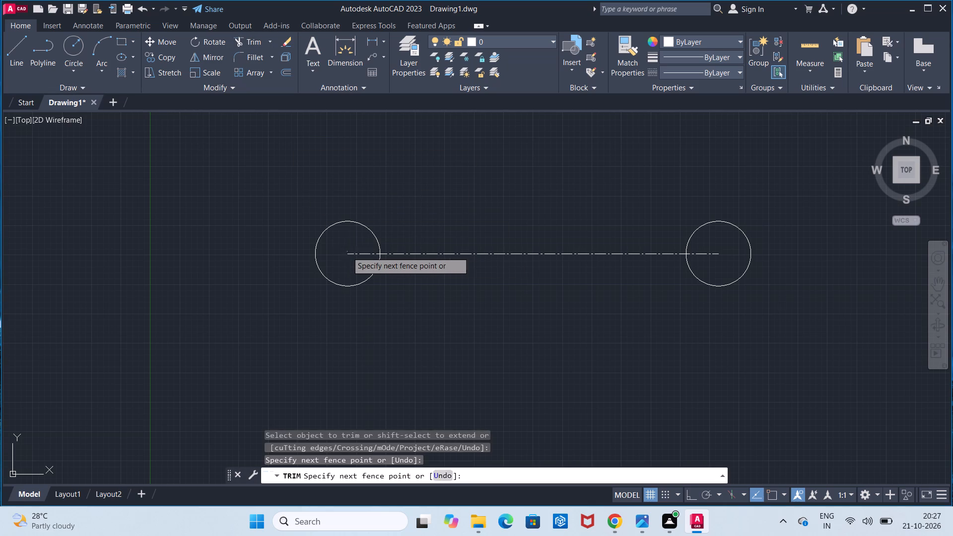
click(356, 255)
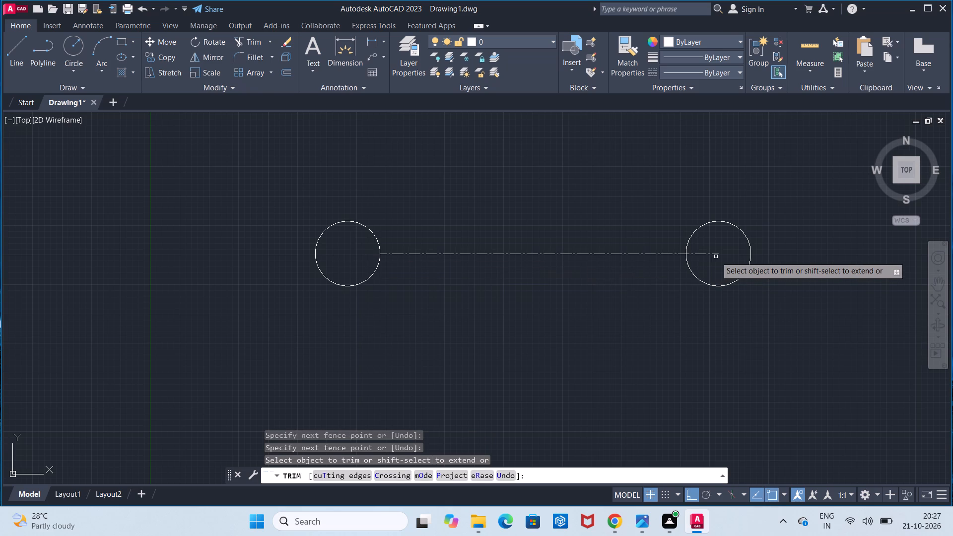
click(714, 255)
key(Escape)
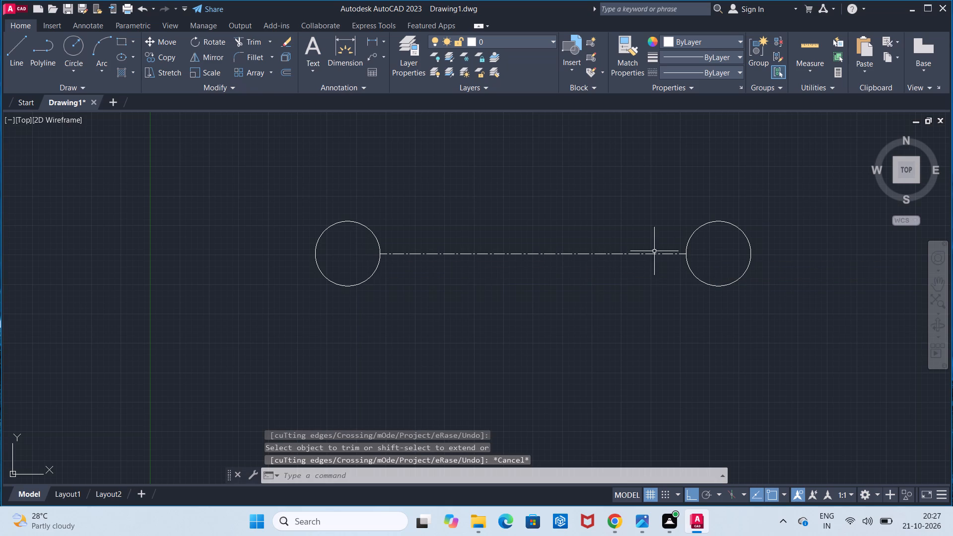
Change the linetype of the line between the circles to ByLayer.
click(638, 255)
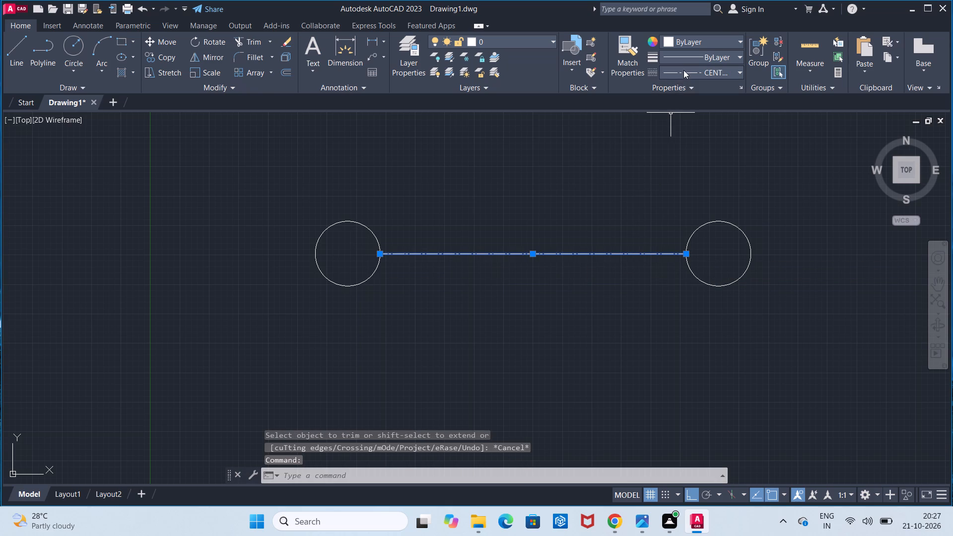
click(683, 69)
click(682, 90)
key(Escape)
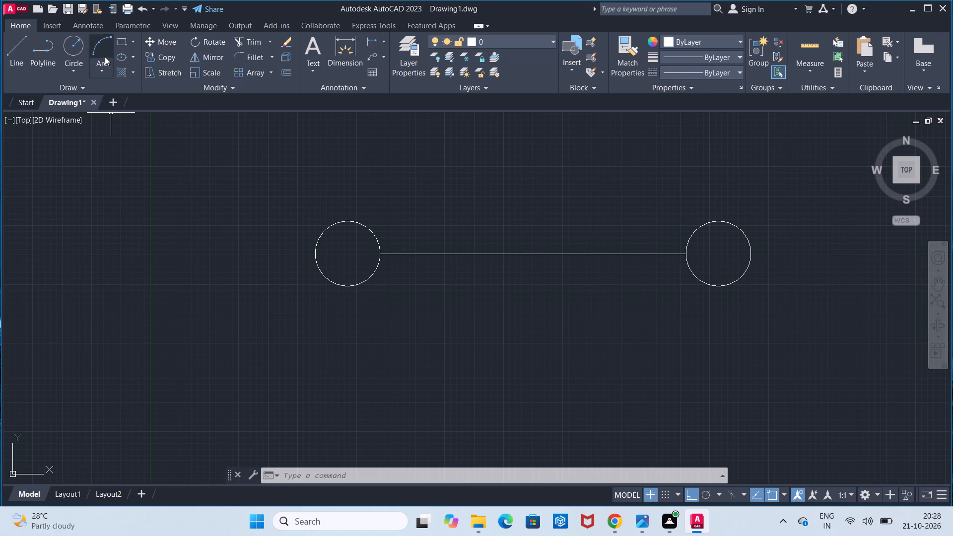
Fillet the connecting line to the upper side of both circles with a radius of 47 mm.
click(257, 61)
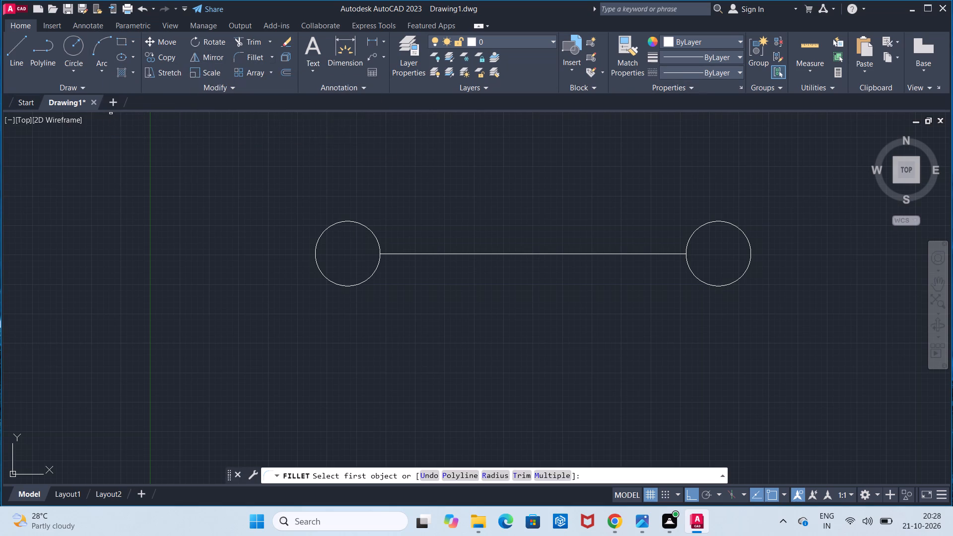
click(507, 471)
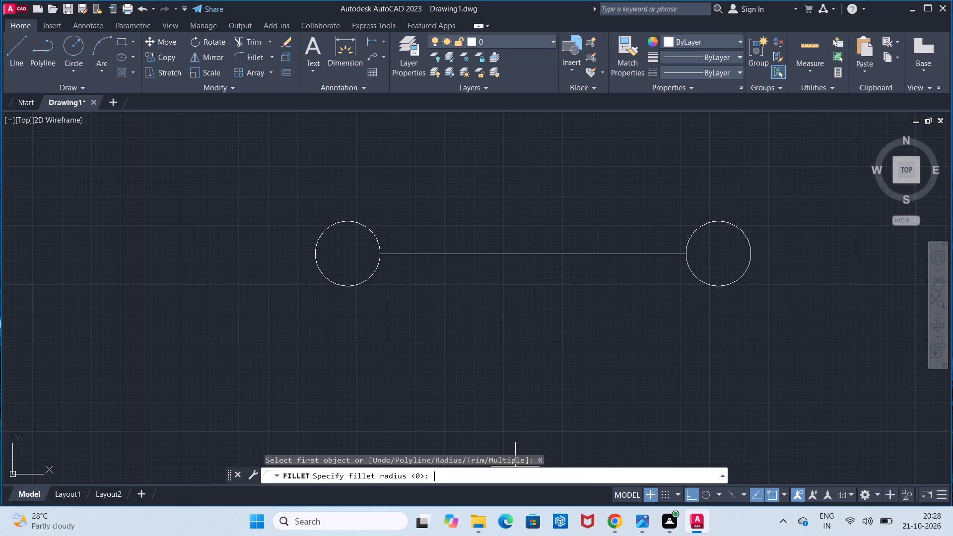
key(4)
key(7)
key(Return)
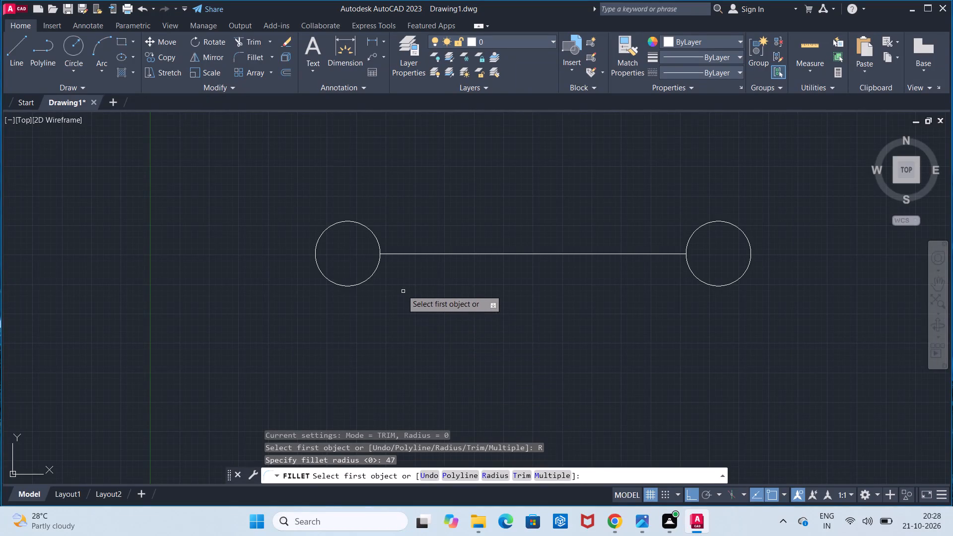
click(376, 241)
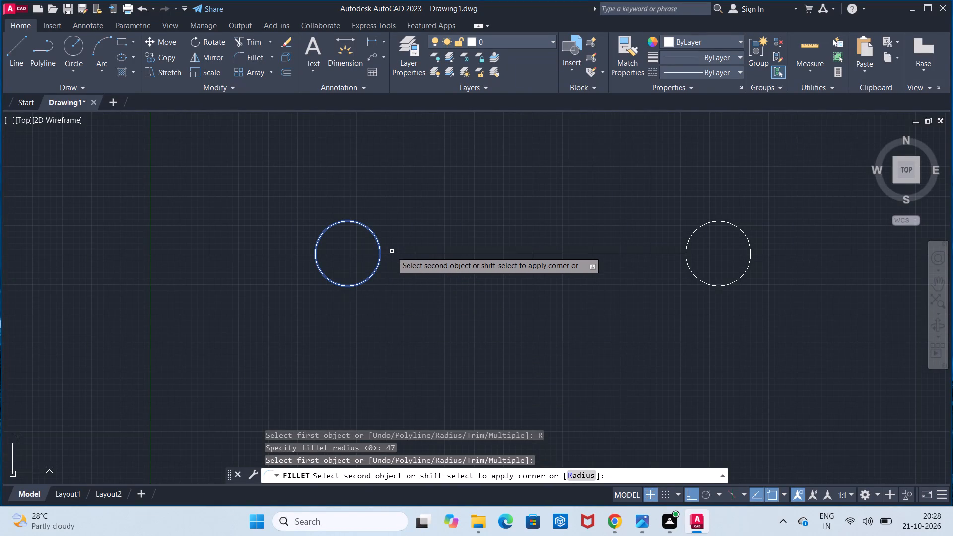
click(393, 252)
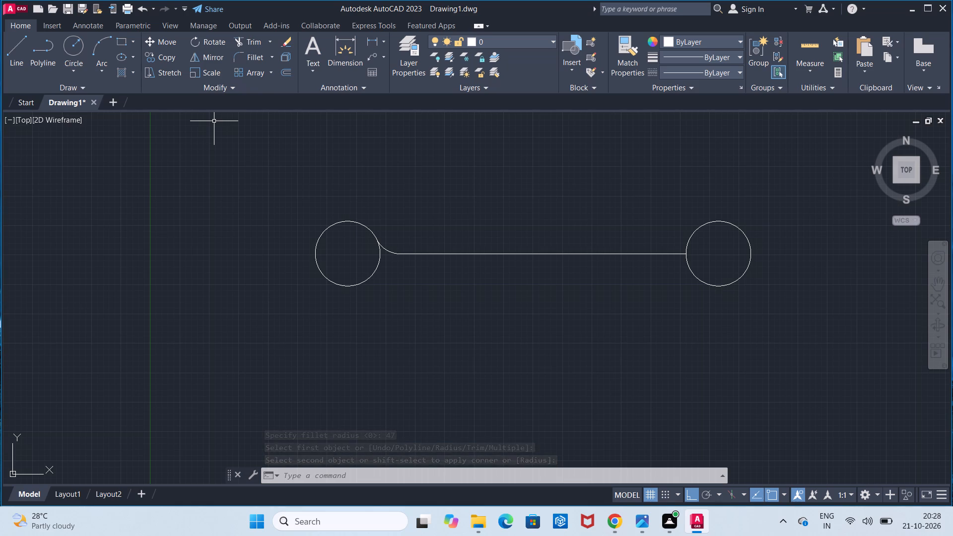
click(237, 54)
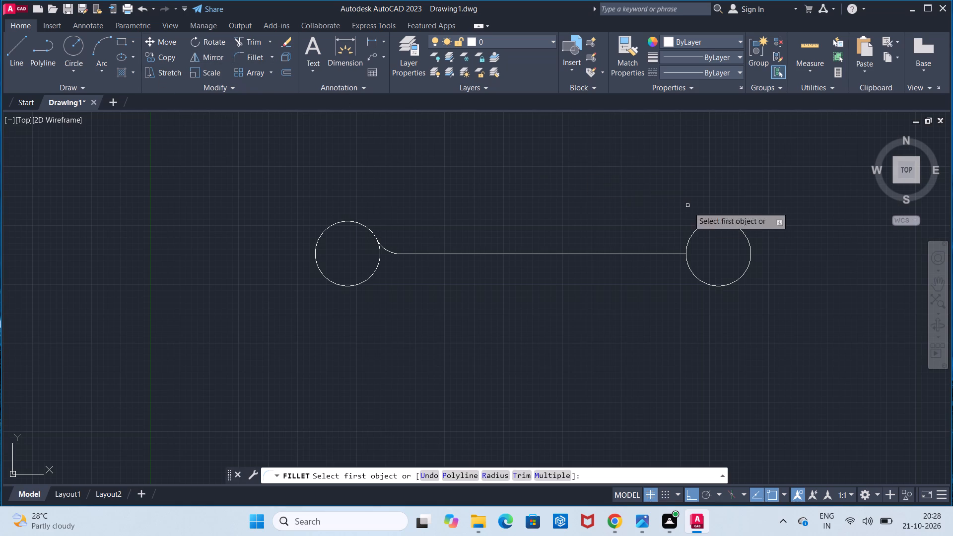
click(676, 254)
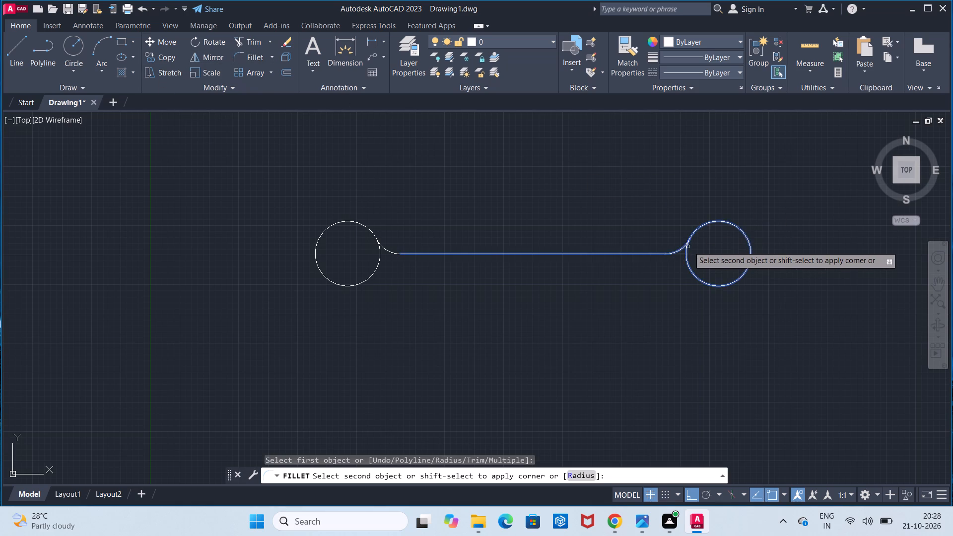
click(690, 245)
click(688, 247)
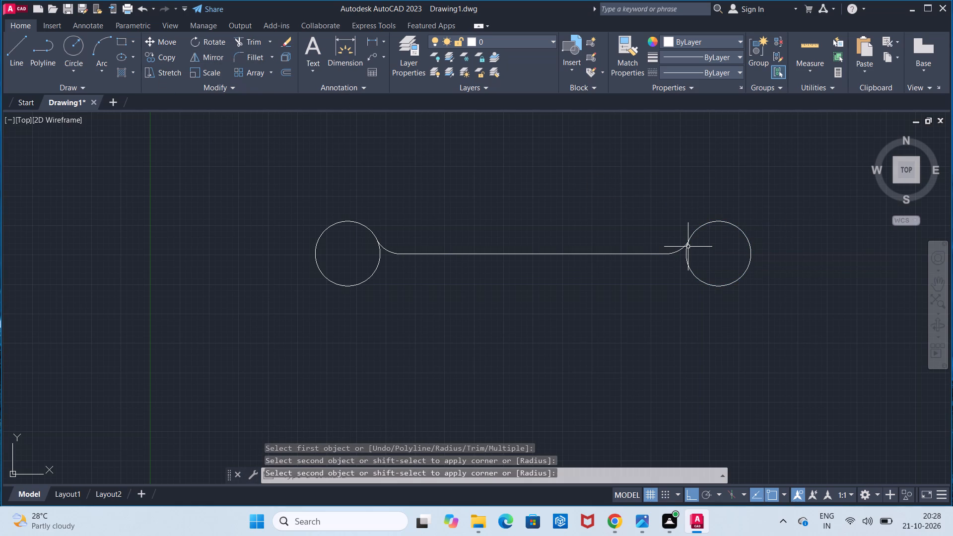
key(Escape)
Draw a 262 mm vertical line in the CENTER2 linetype downward from the left circle's centre.
scroll(688, 247, down, 2)
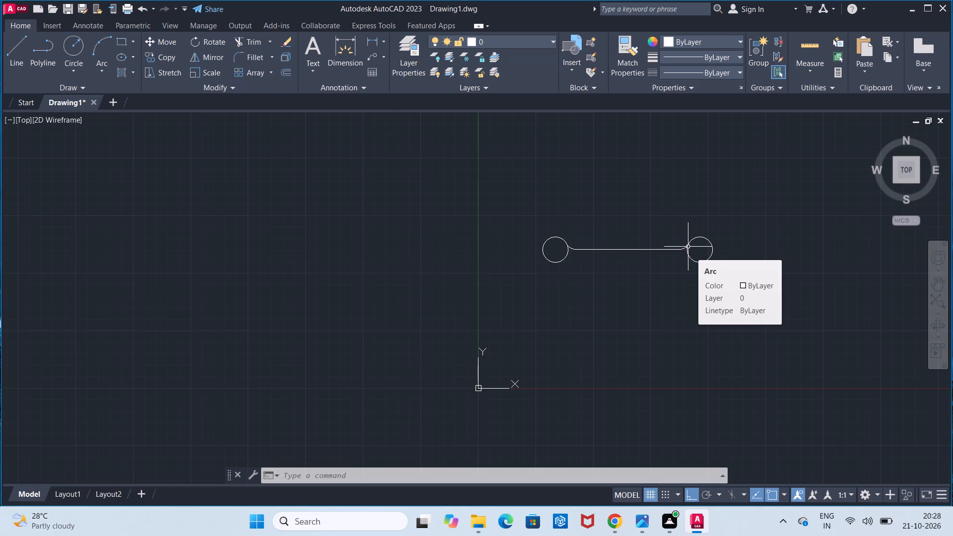
scroll(688, 247, up, 1)
click(719, 71)
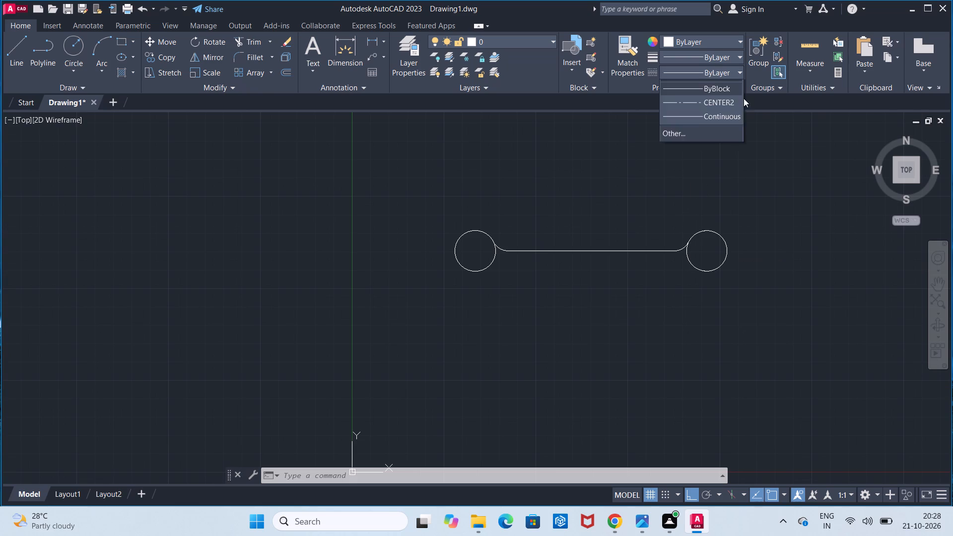
click(728, 114)
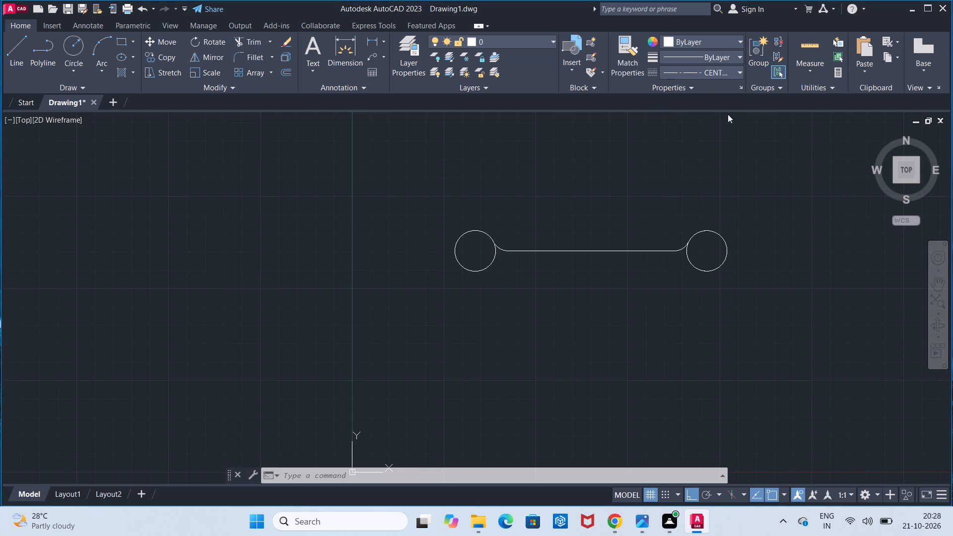
click(16, 72)
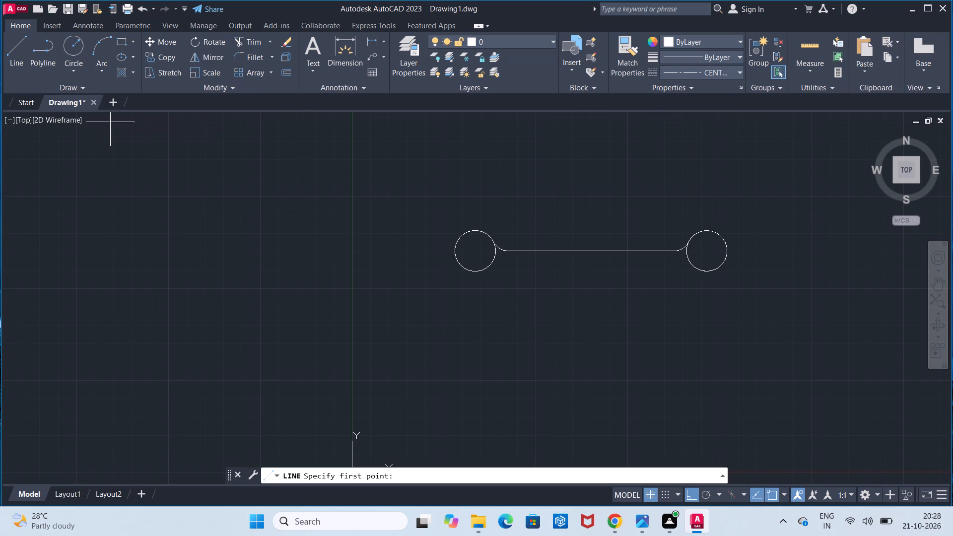
click(477, 248)
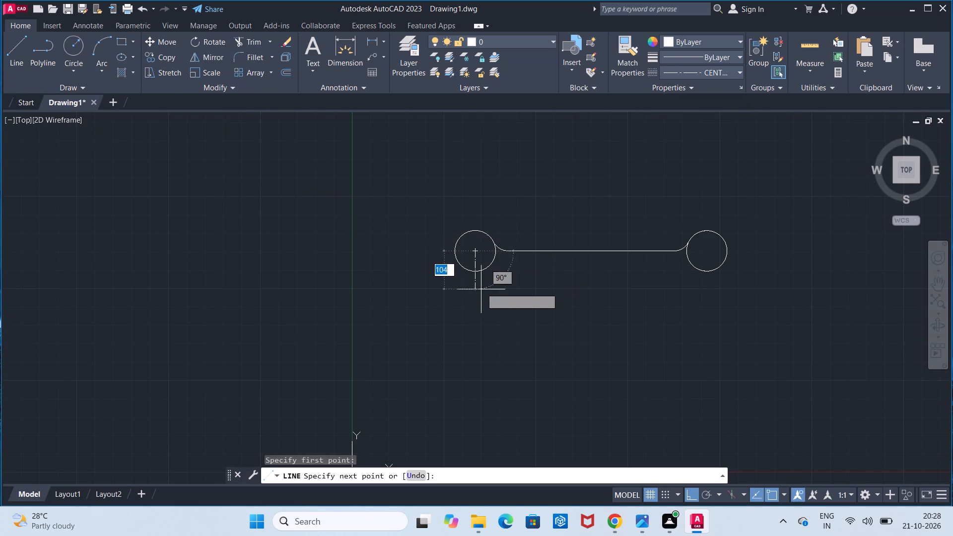
key(2)
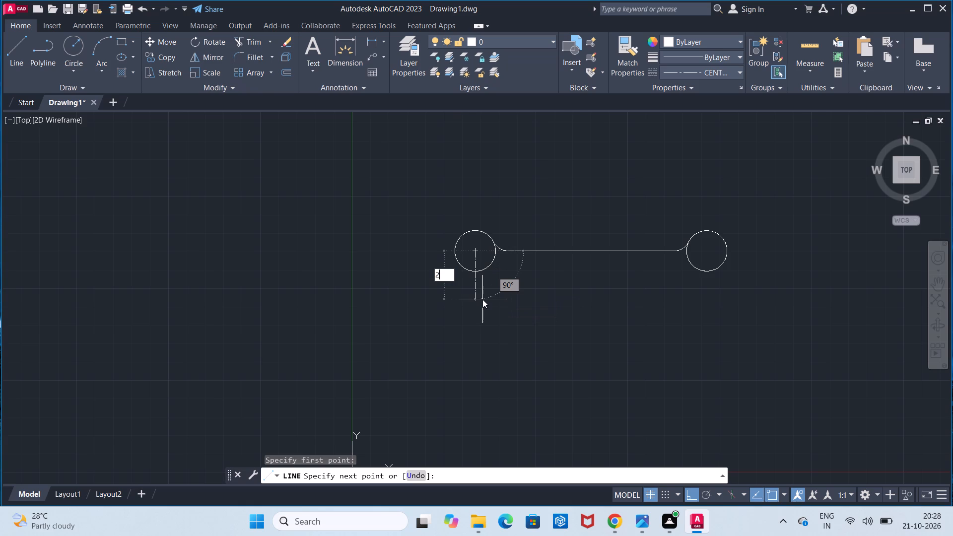
text(62)
key(Return)
key(Escape)
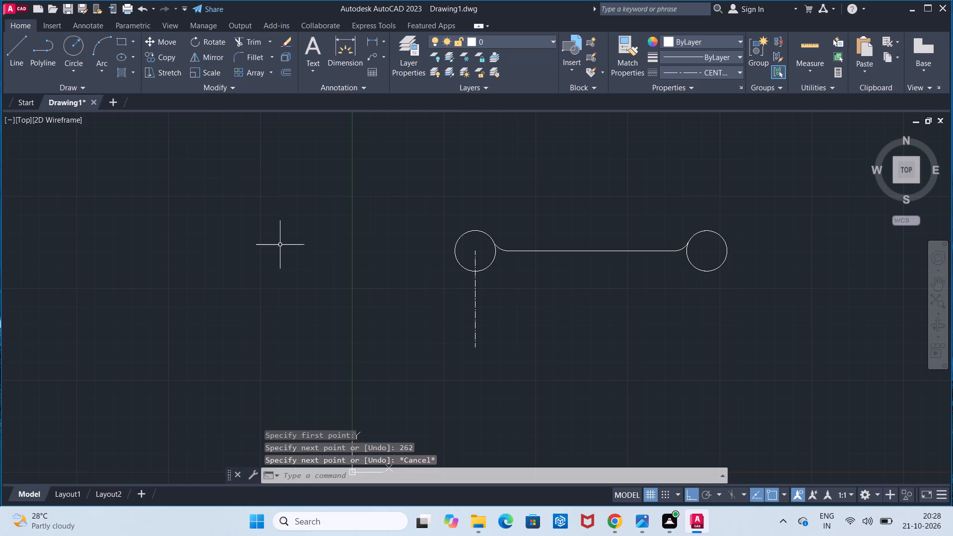
Draw a matching 262 mm vertical centre line downward from the right circle's centre.
click(10, 67)
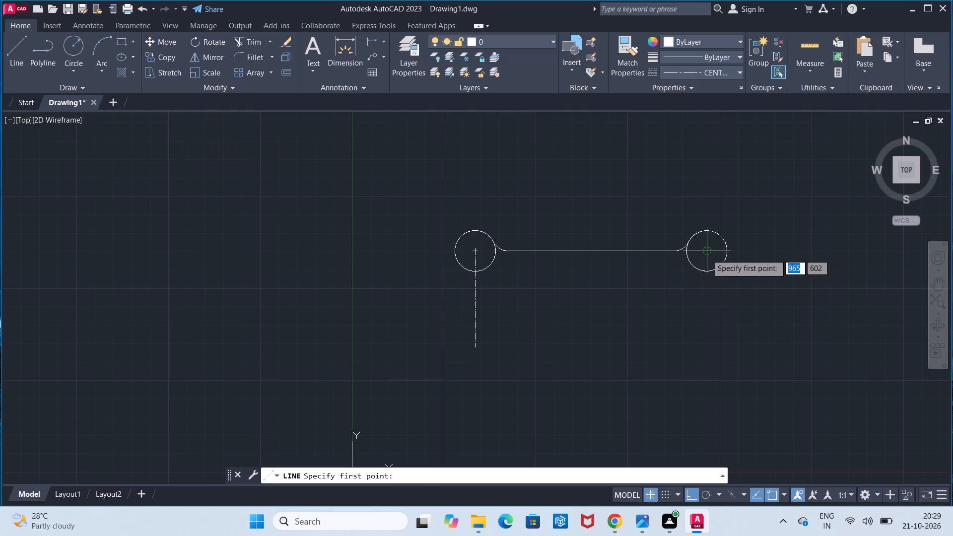
click(707, 254)
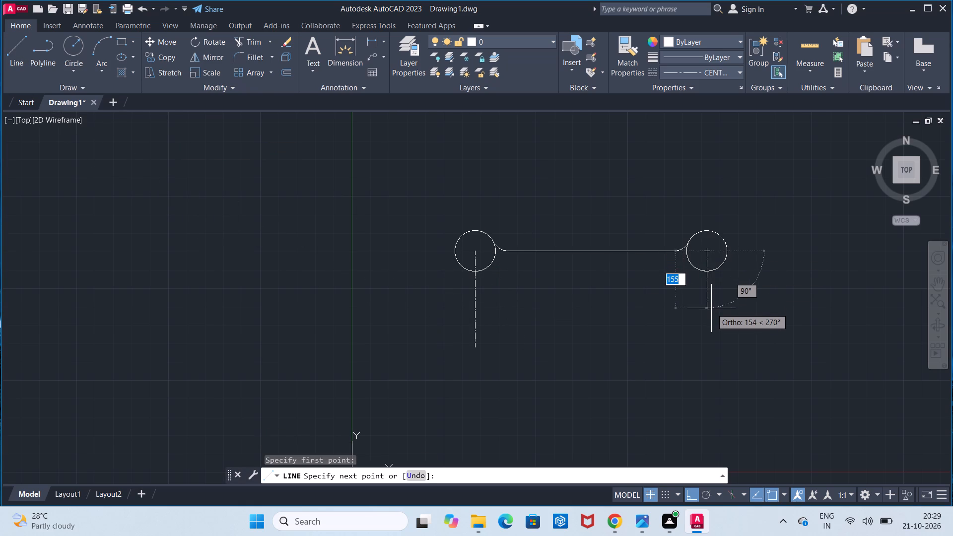
key(2)
text(62)
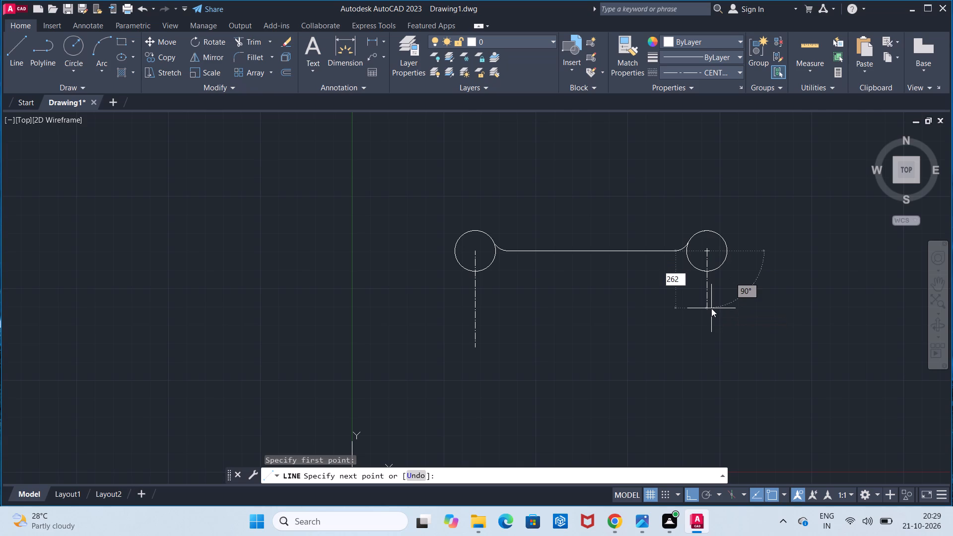
key(Return)
key(Escape)
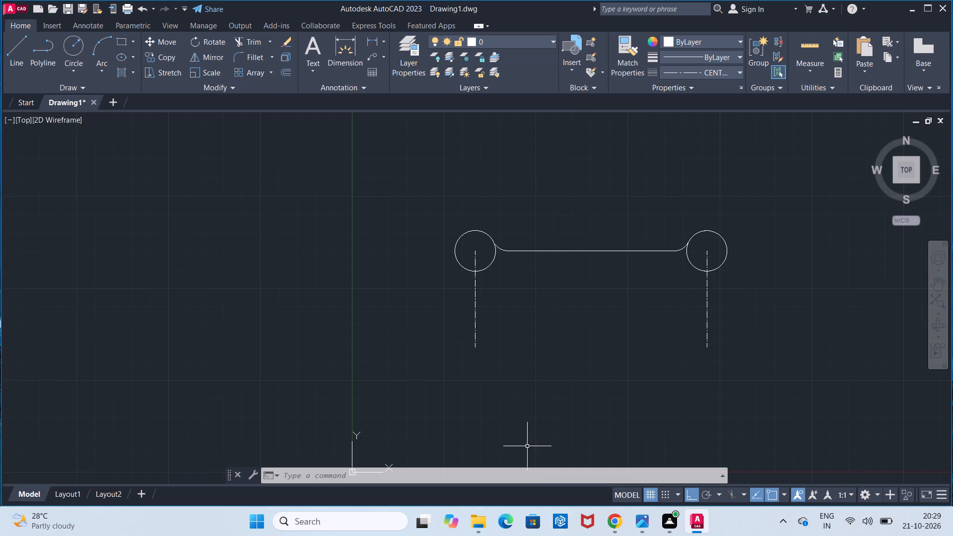
Draw a 70 mm vertical line in the ByLayer linetype downward from the left circle's outer left quadrant.
click(707, 76)
click(712, 90)
key(Escape)
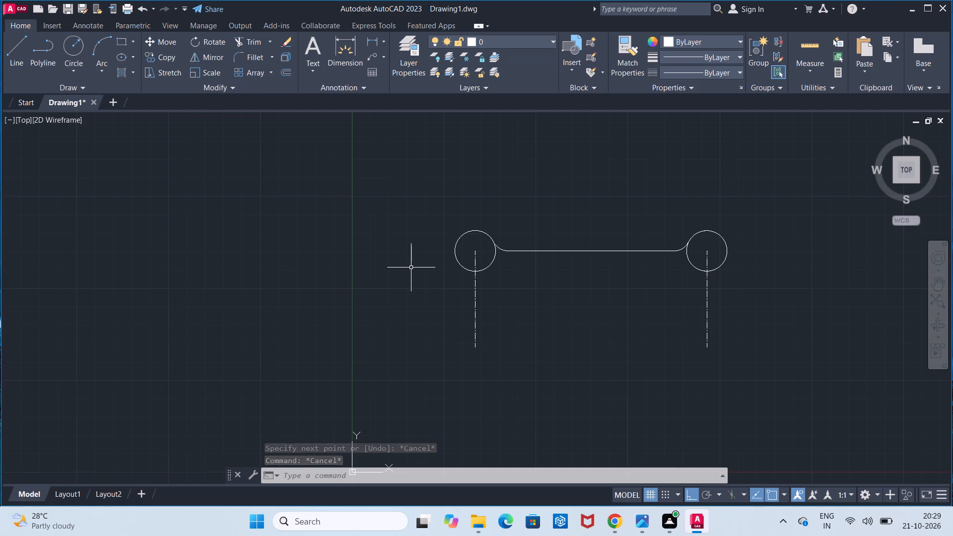
scroll(411, 268, up, 1)
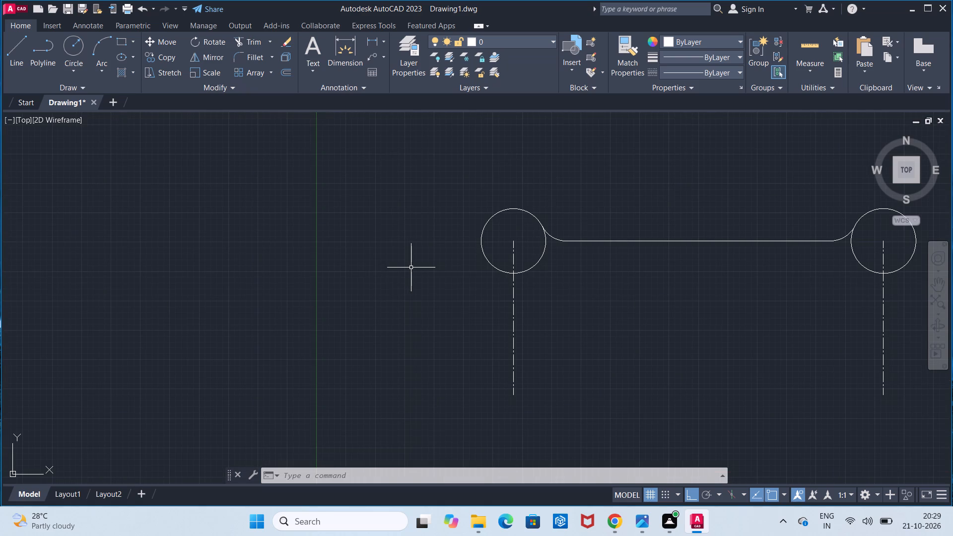
click(26, 74)
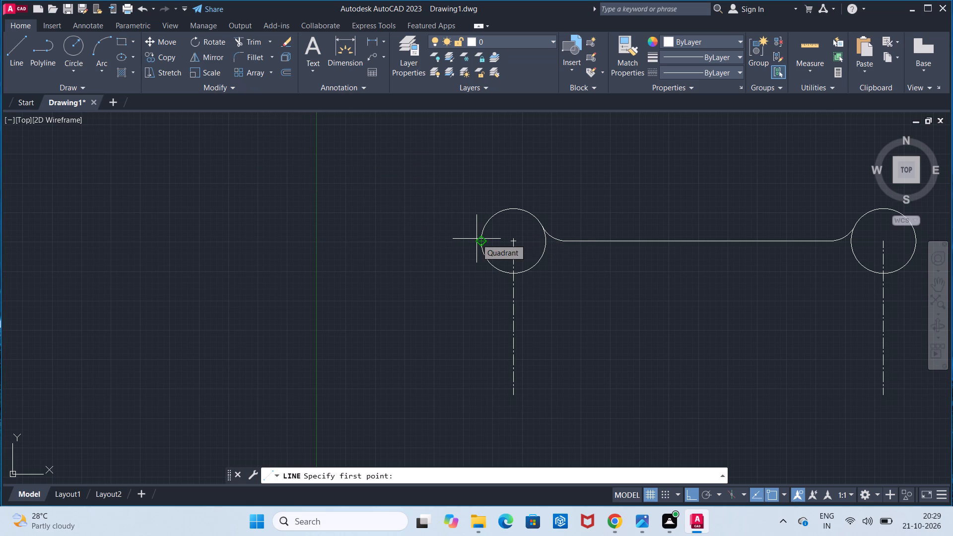
key(Escape)
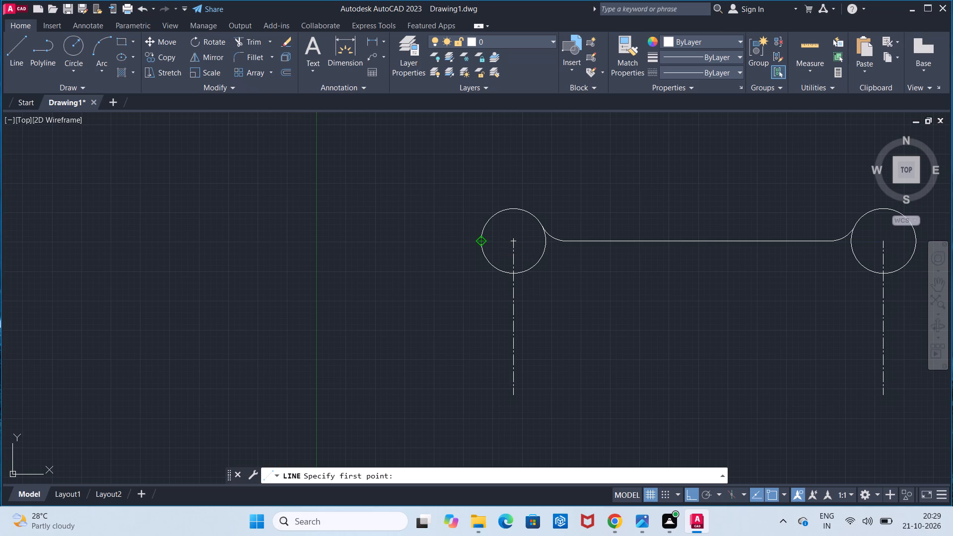
click(12, 66)
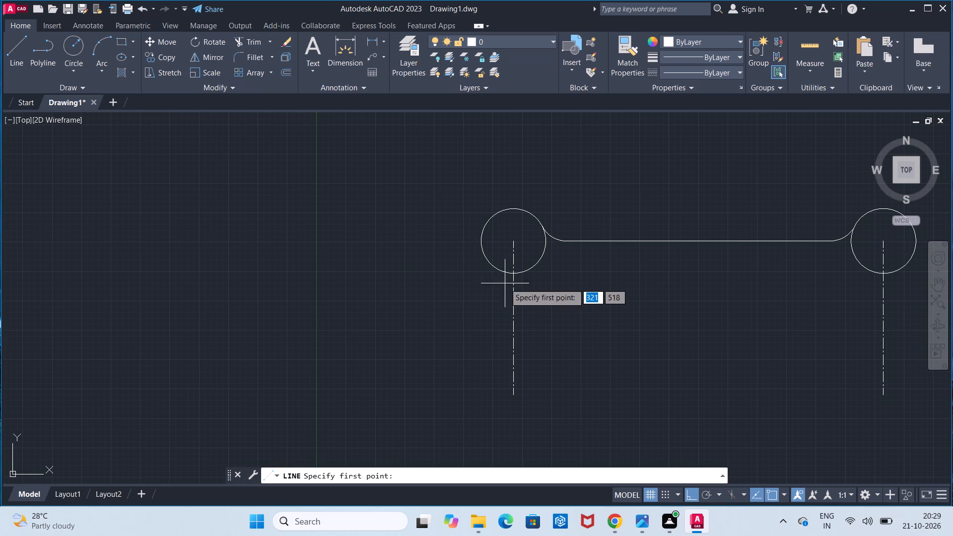
click(479, 243)
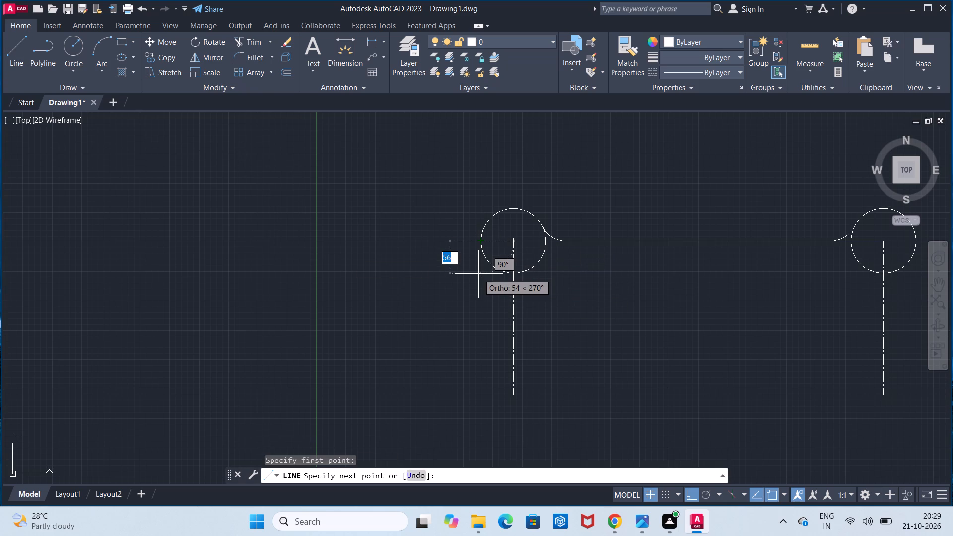
text(70)
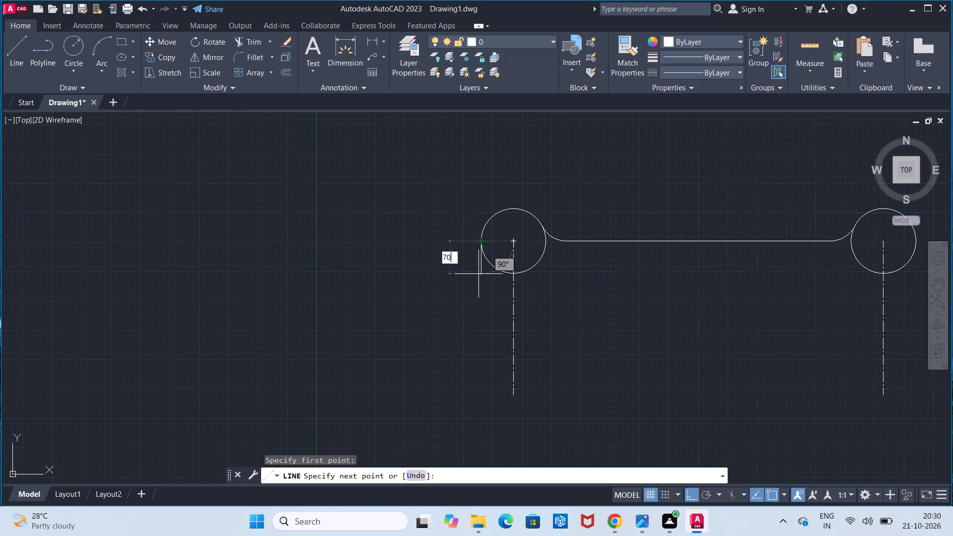
key(Return)
key(Escape)
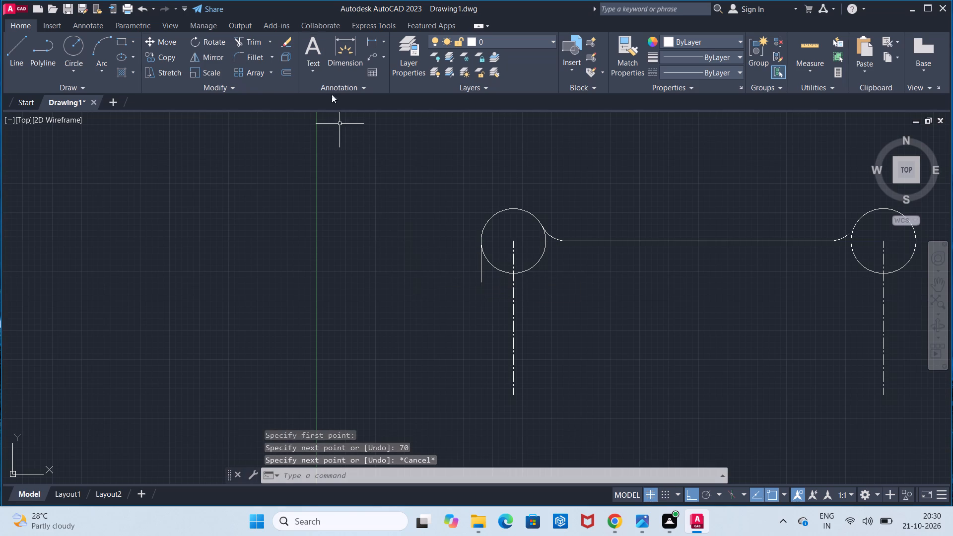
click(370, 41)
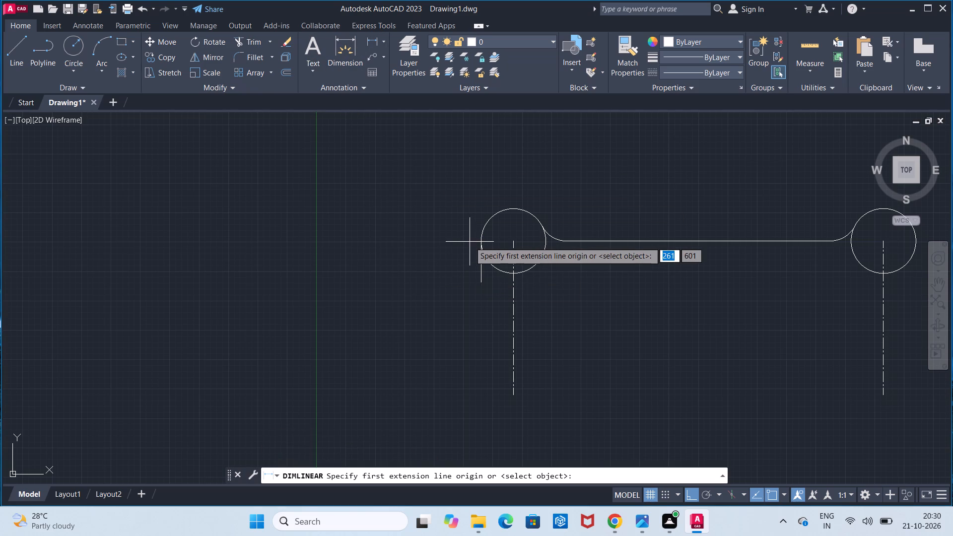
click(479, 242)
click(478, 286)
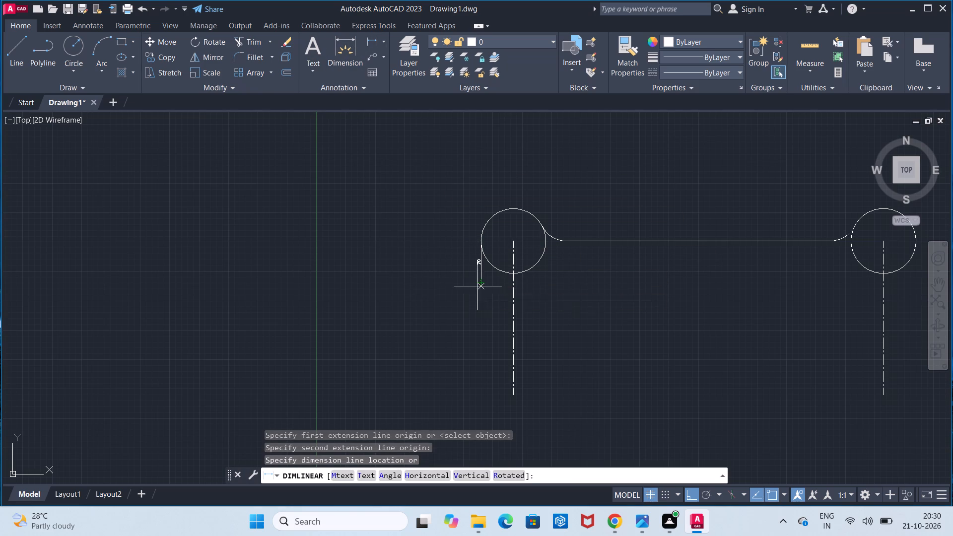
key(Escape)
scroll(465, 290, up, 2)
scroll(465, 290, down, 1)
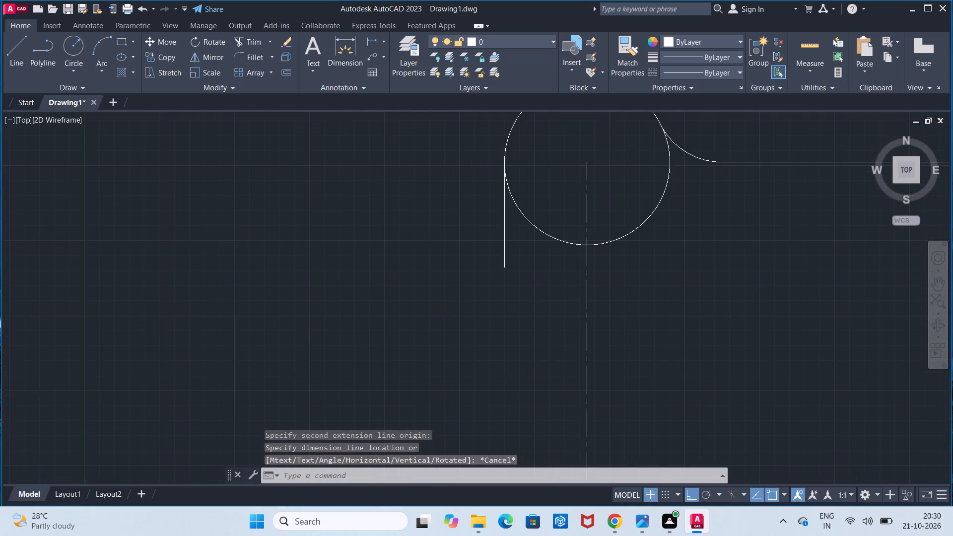
Set the ISO-25 dimension style's text height to 12 and make the style current.
click(418, 470)
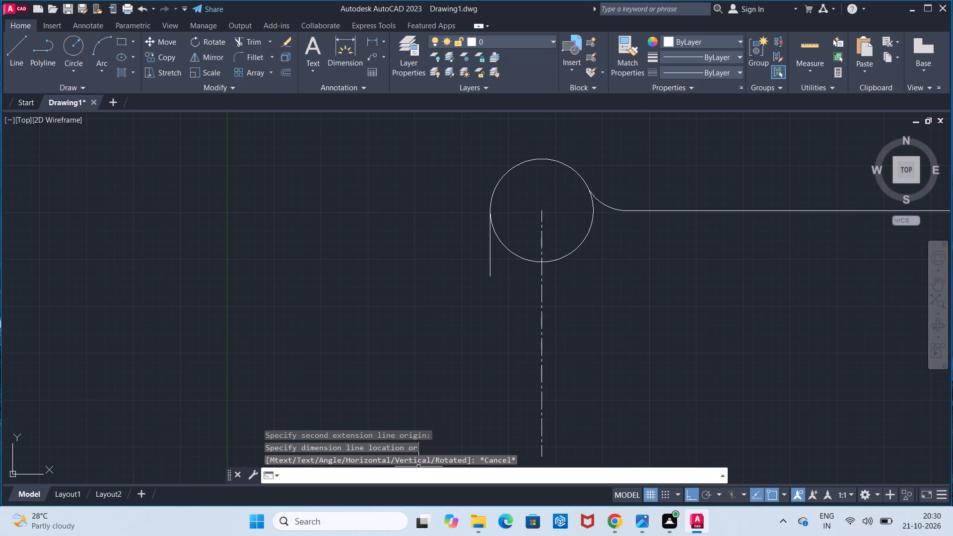
key(l)
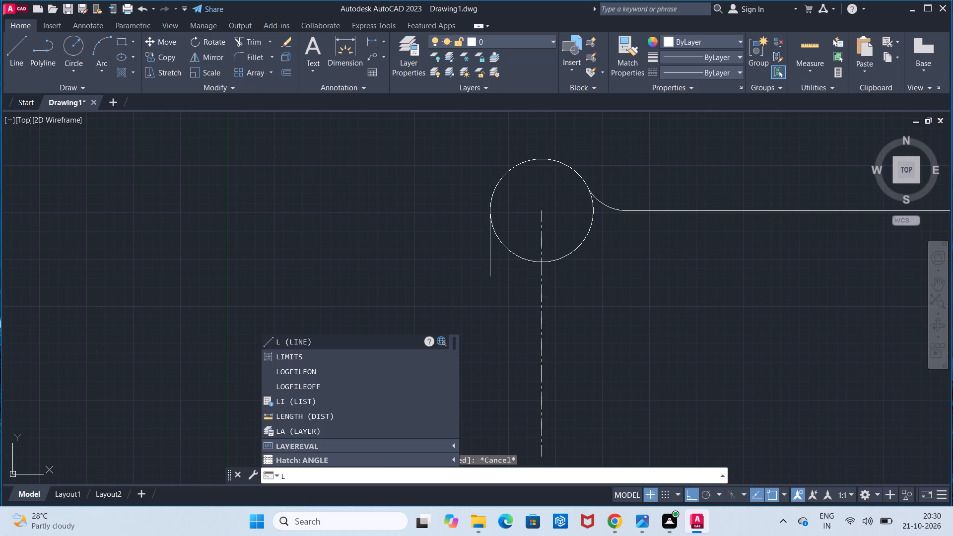
key(BackSpace)
key(d)
key(Return)
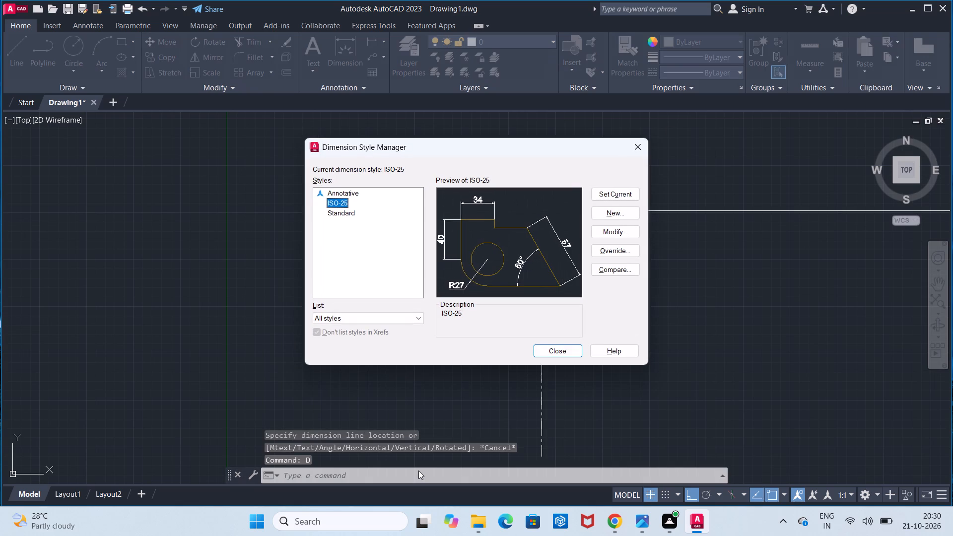
click(629, 236)
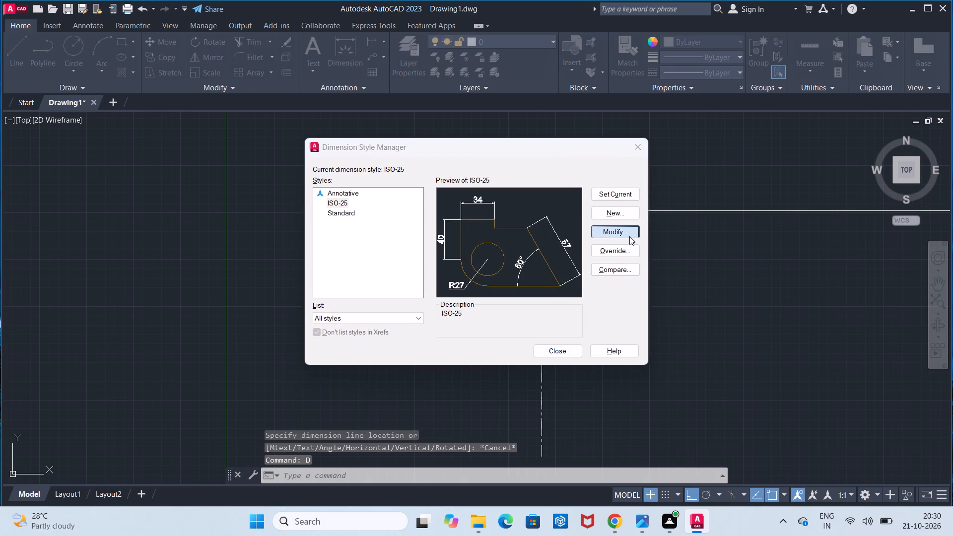
click(450, 202)
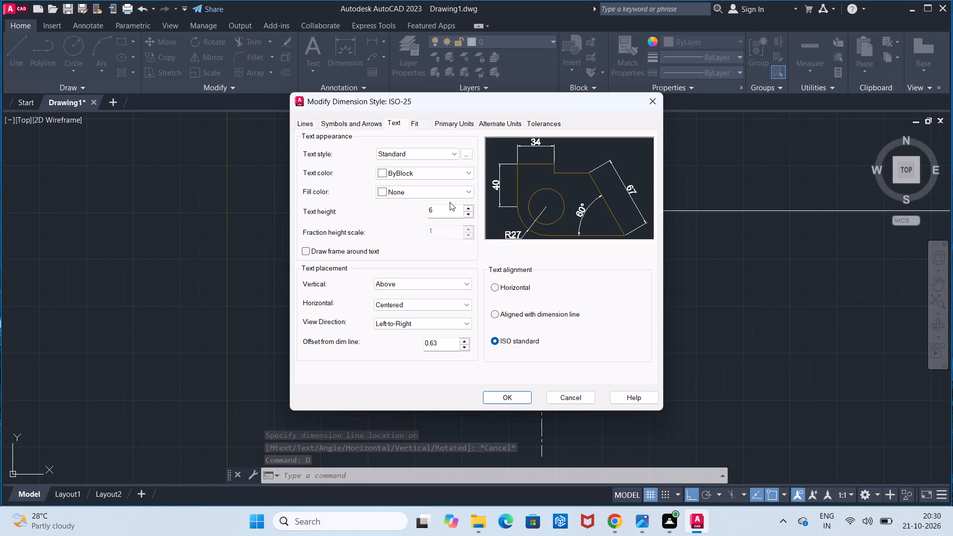
click(449, 207)
key(BackSpace)
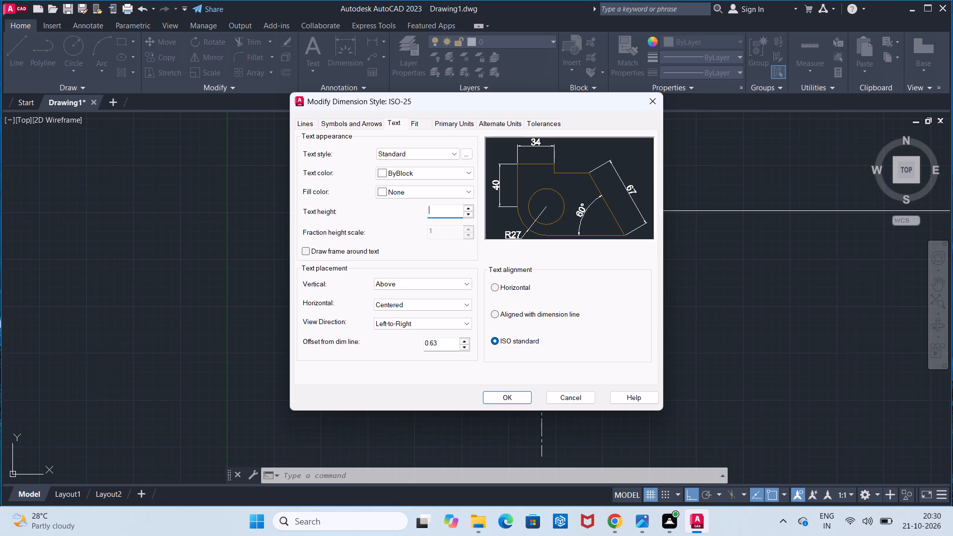
key(1)
key(2)
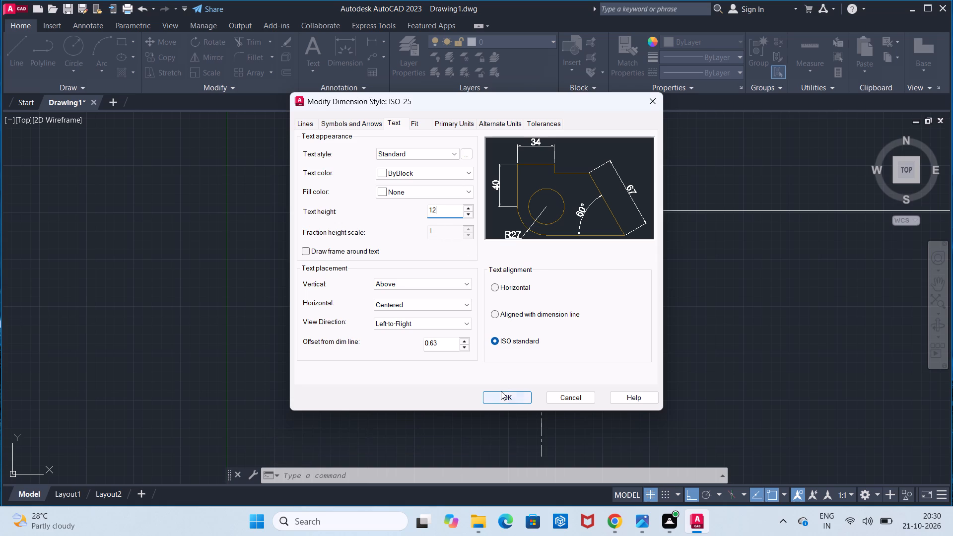
click(508, 391)
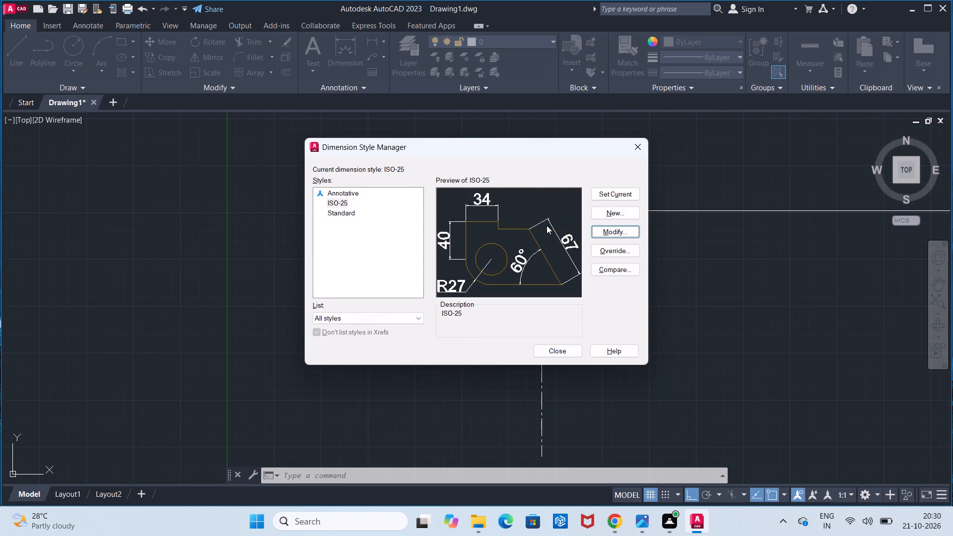
click(619, 195)
click(573, 354)
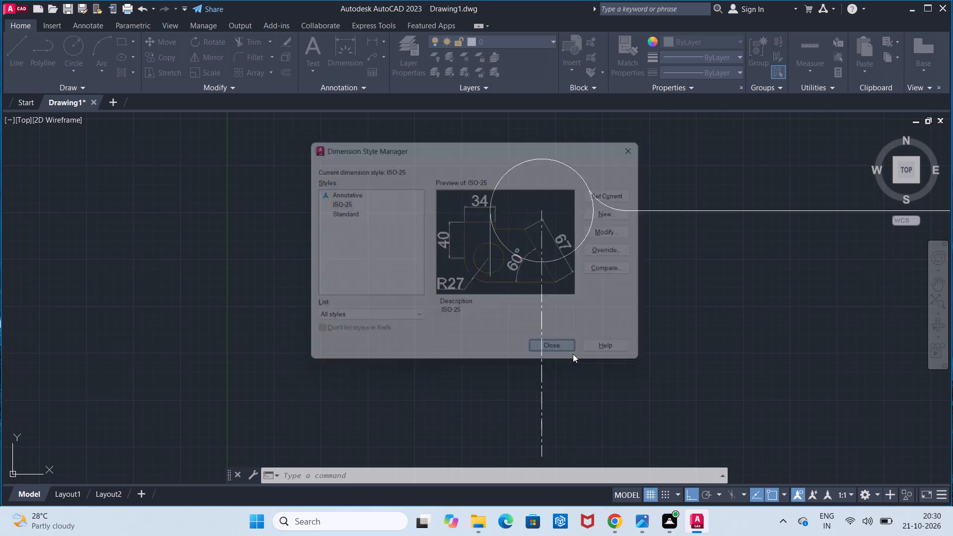
Check the length of the vertical line below the left circle's outer quadrant with a trial linear dimension.
click(374, 38)
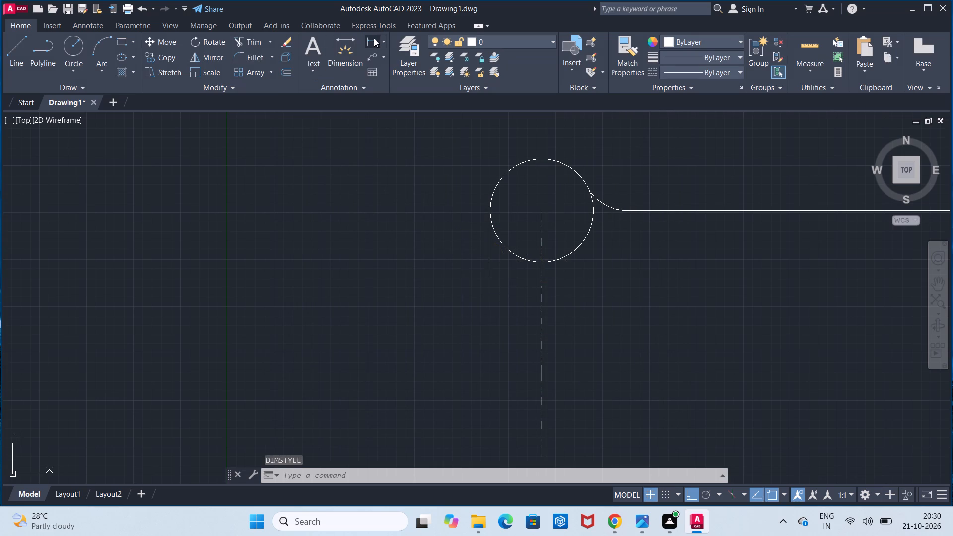
click(489, 219)
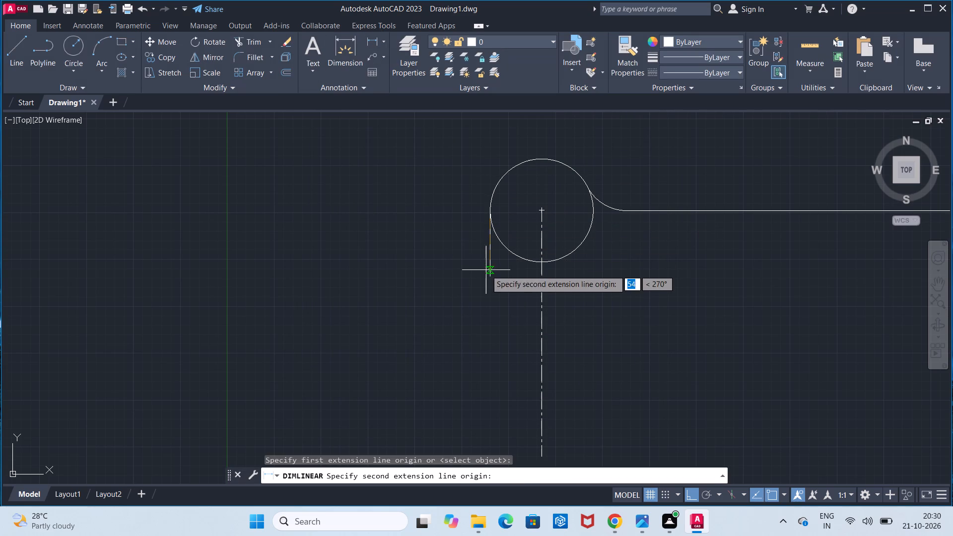
click(486, 275)
key(Escape)
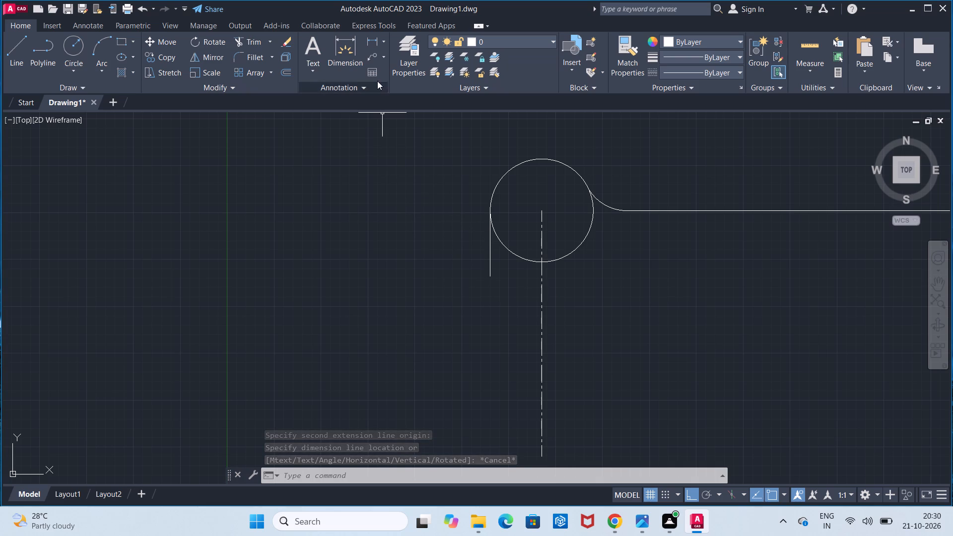
click(374, 44)
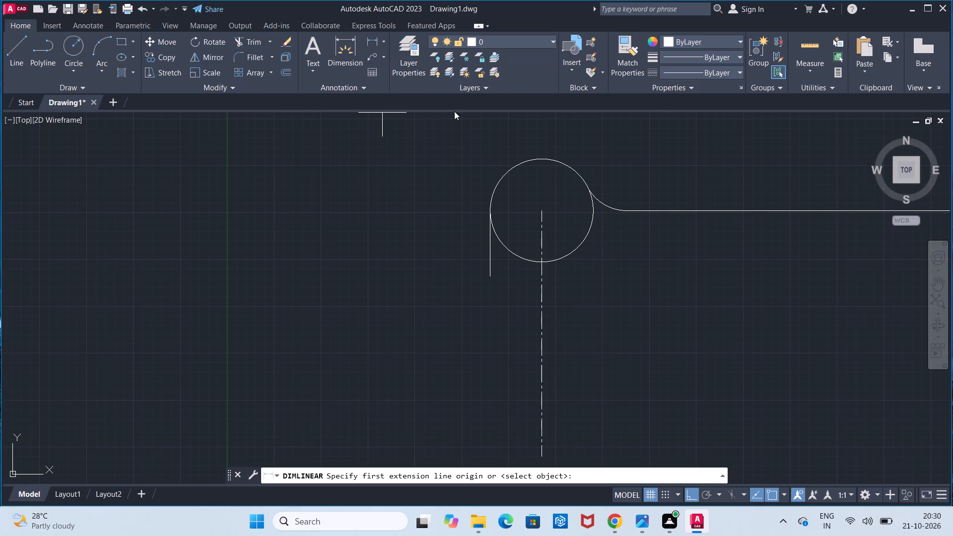
click(490, 211)
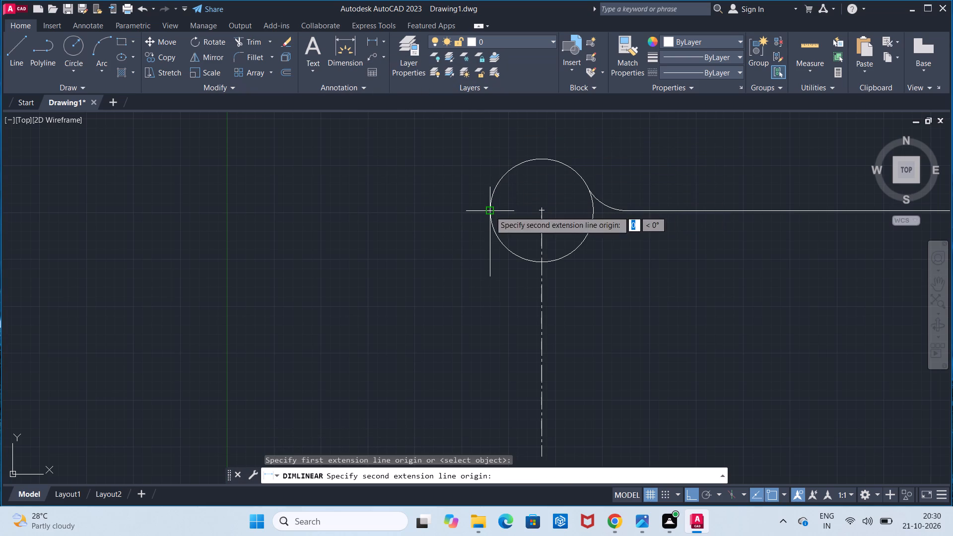
click(491, 277)
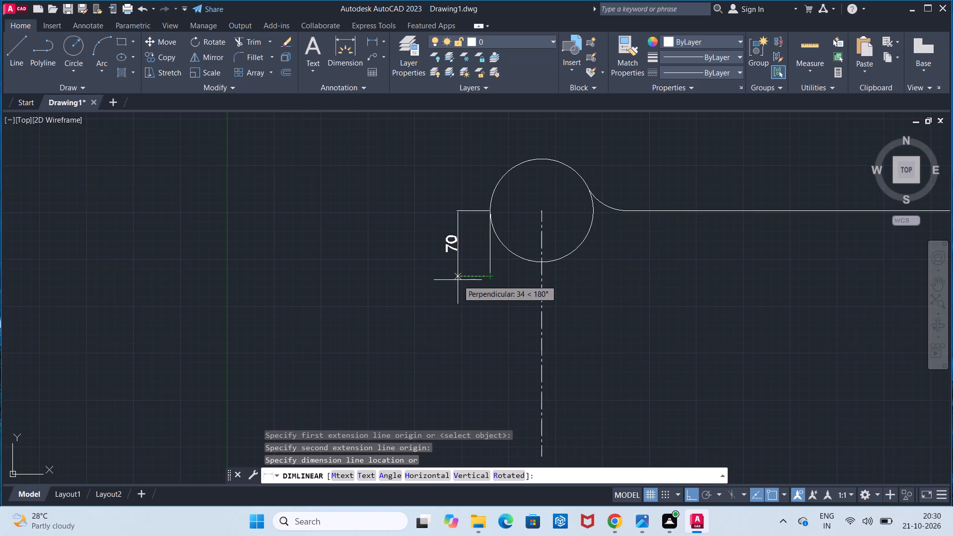
key(Escape)
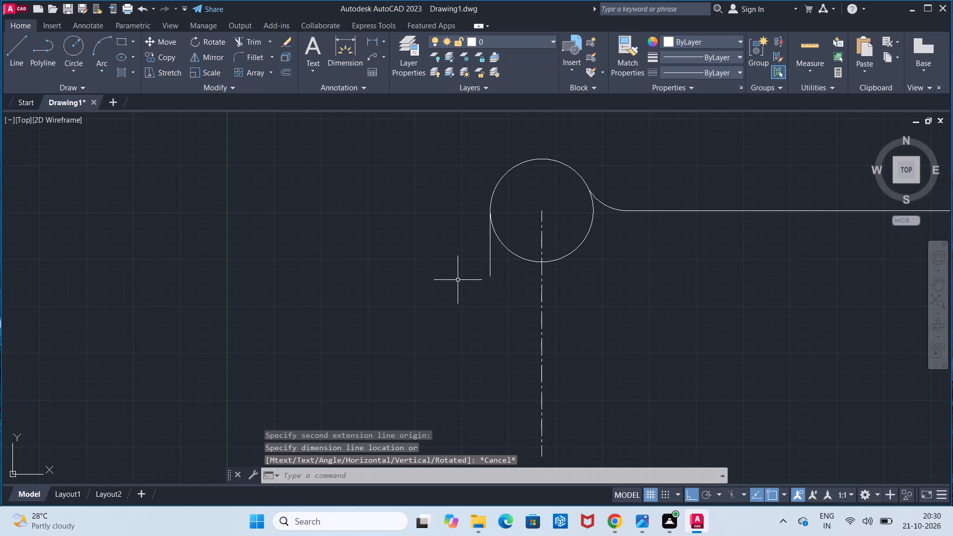
Draw a 70 mm vertical line downward from the right circle's outer right quadrant.
scroll(458, 280, down, 1)
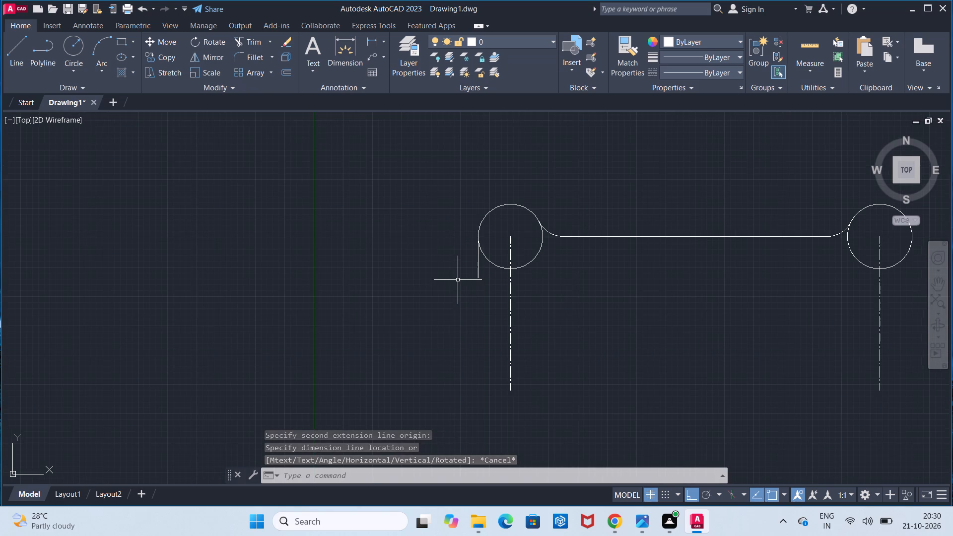
middle_drag(577, 294, 433, 288)
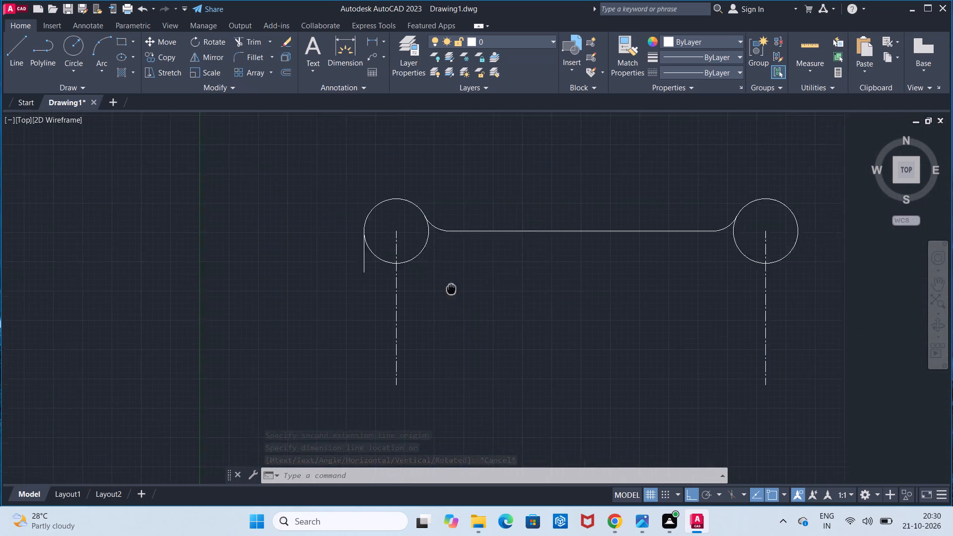
middle_drag(433, 288, 200, 283)
scroll(388, 286, down, 1)
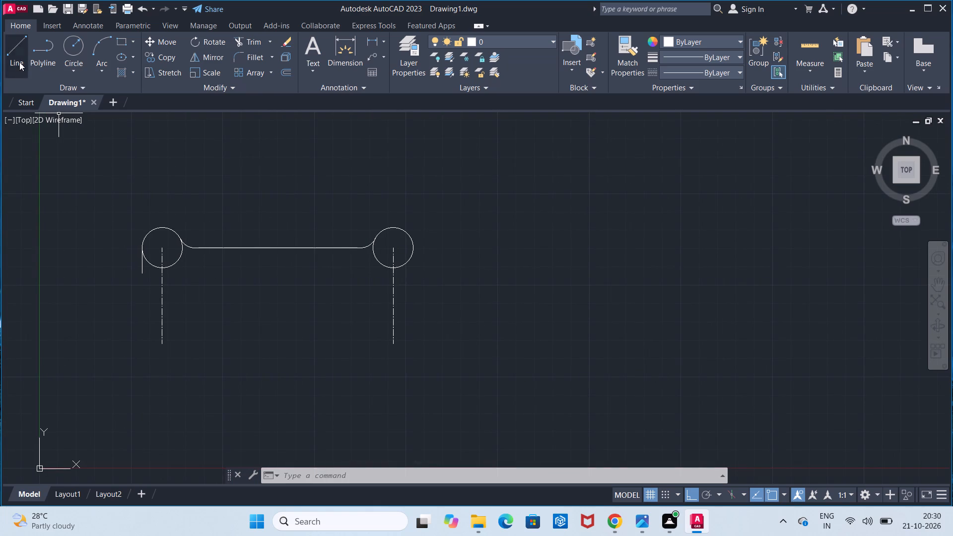
click(19, 62)
click(411, 246)
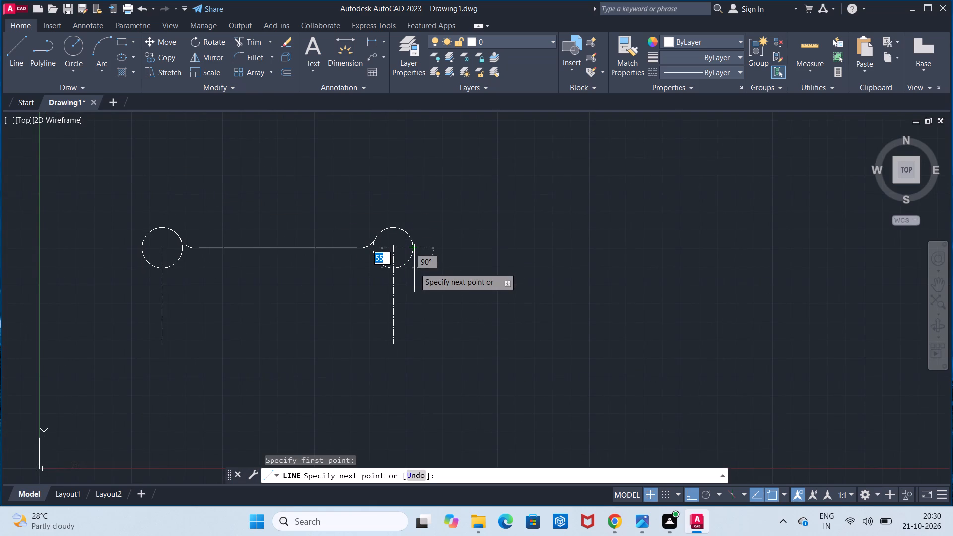
text(70)
key(Return)
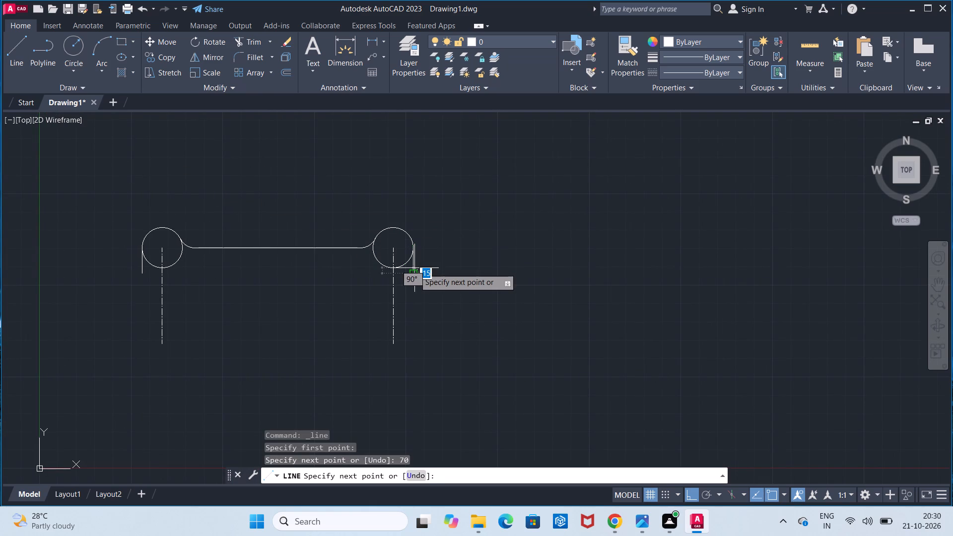
key(Escape)
Draw a circle of radius 55 mm in the empty area above and to the left of the part.
scroll(414, 268, up, 2)
scroll(414, 268, down, 1)
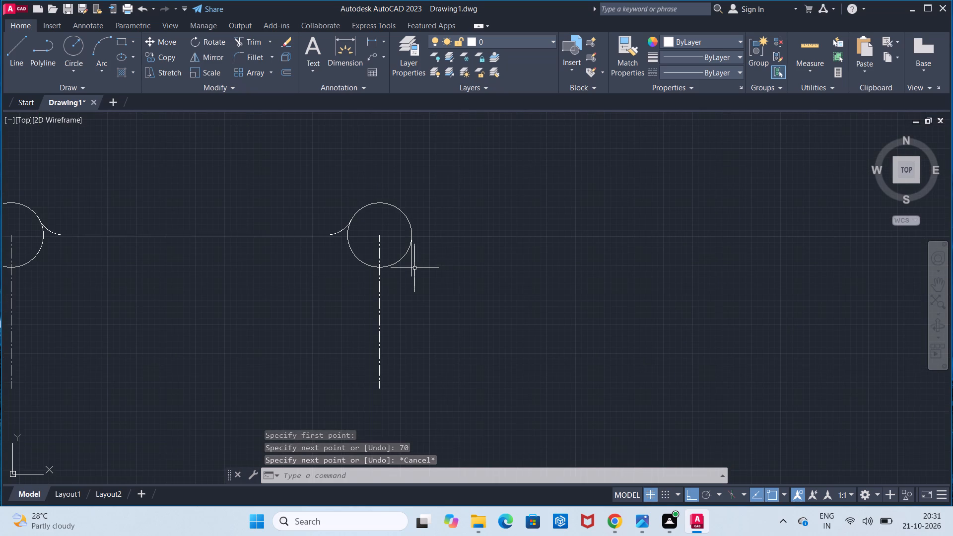
middle_drag(179, 275, 192, 275)
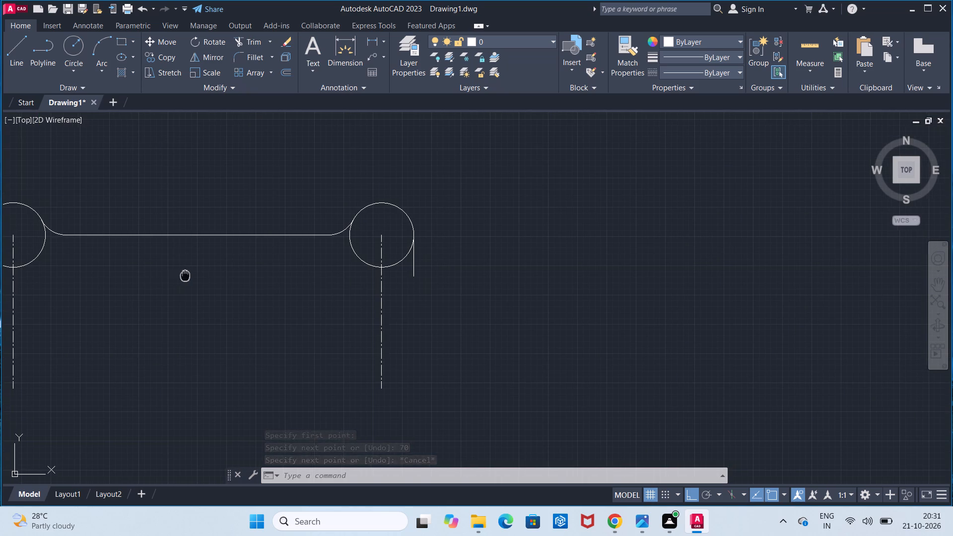
middle_drag(192, 275, 544, 288)
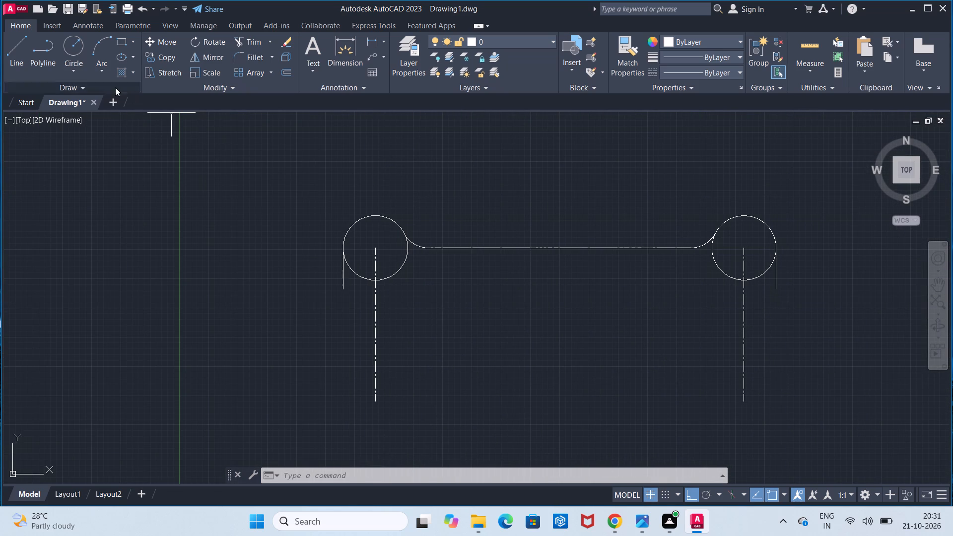
click(75, 55)
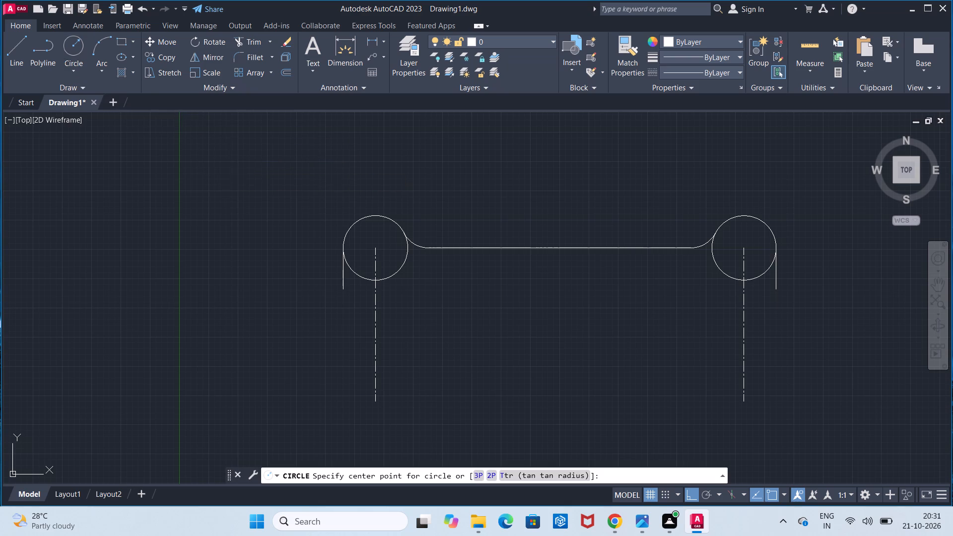
click(227, 168)
text(55)
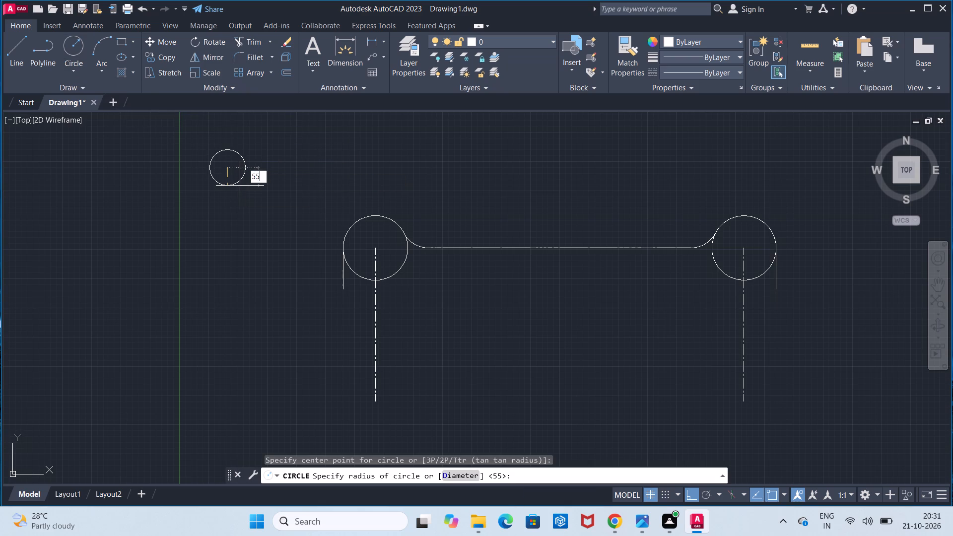
key(Return)
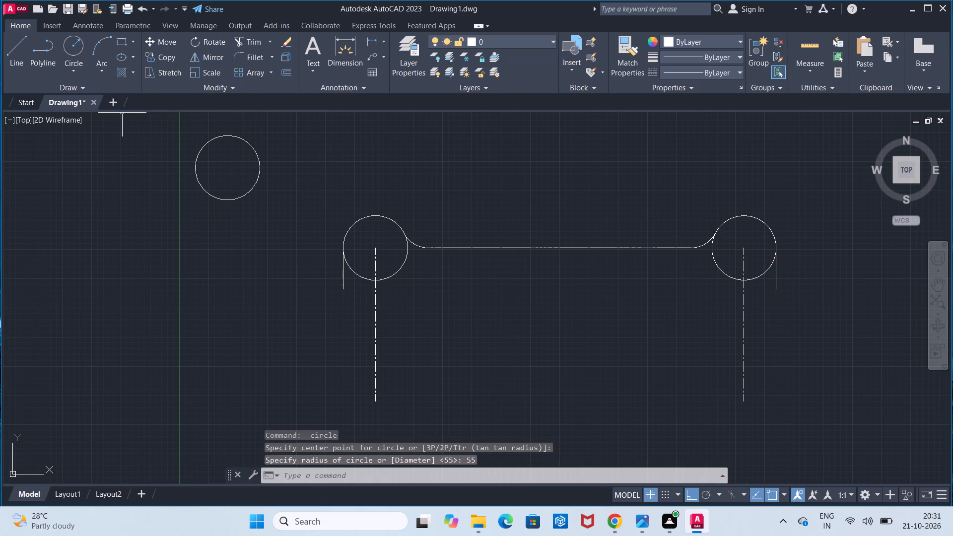
With Ortho off, move the new circle by its right quadrant onto the lower end of the left 70 mm line.
click(169, 44)
click(259, 171)
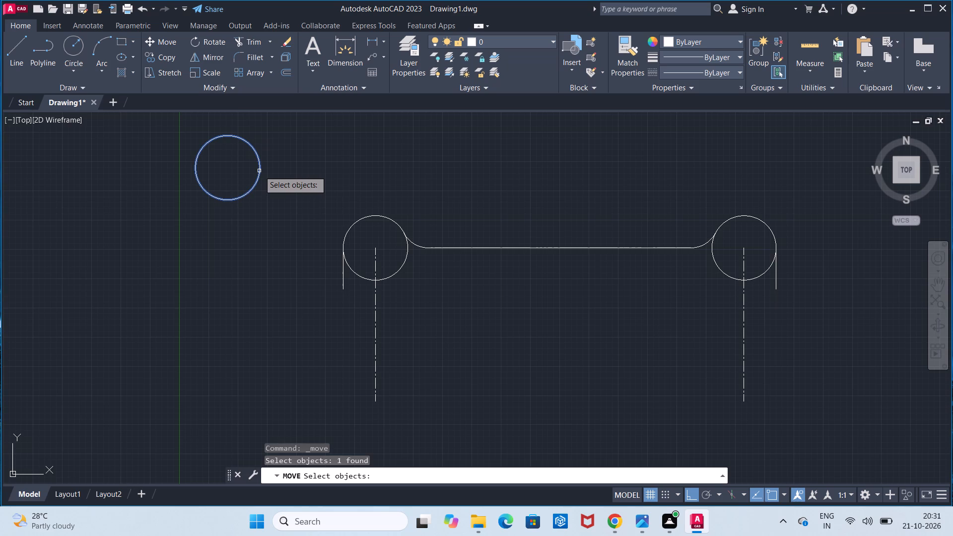
key(Return)
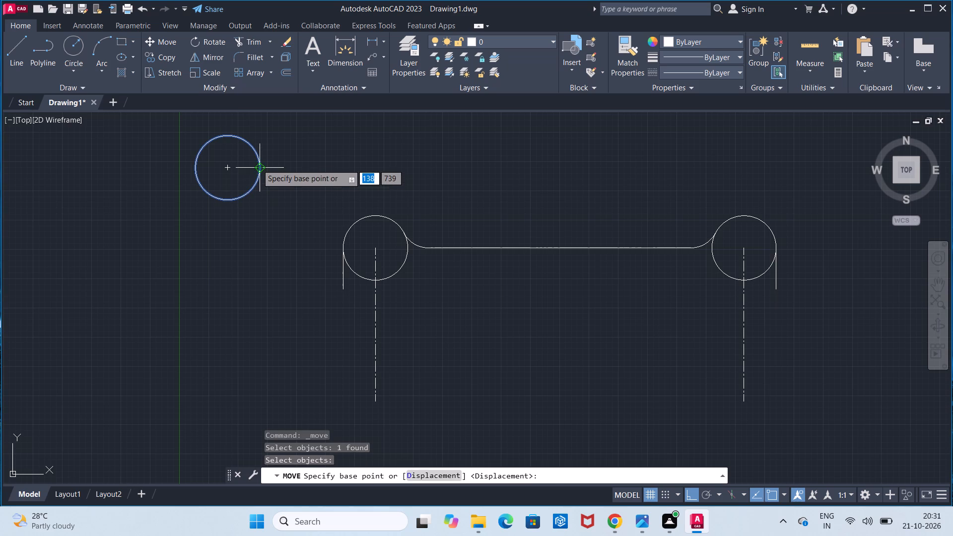
click(257, 164)
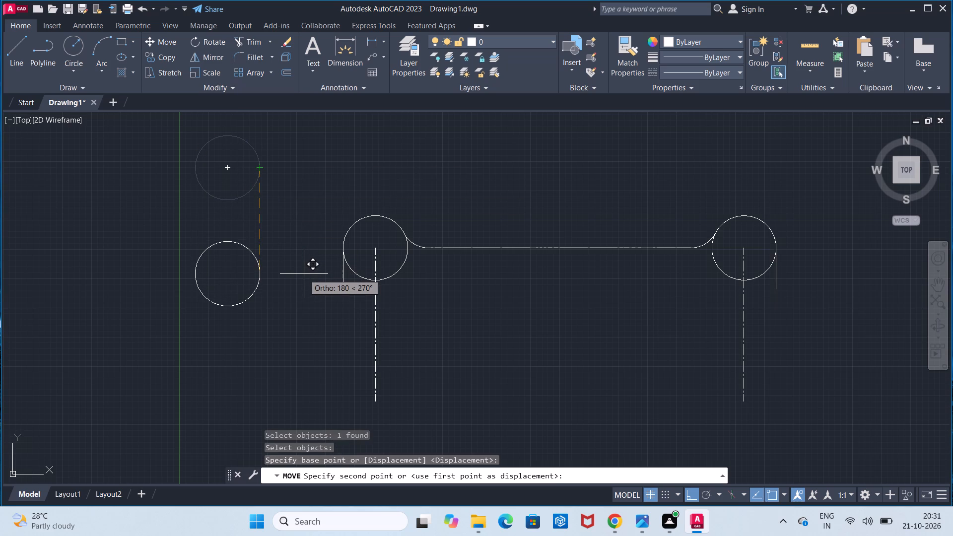
key(F8)
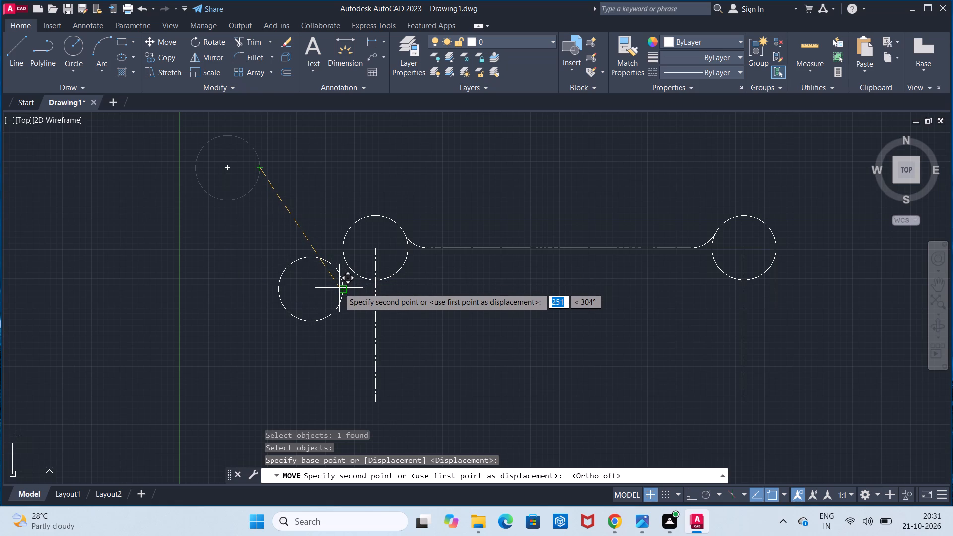
click(345, 290)
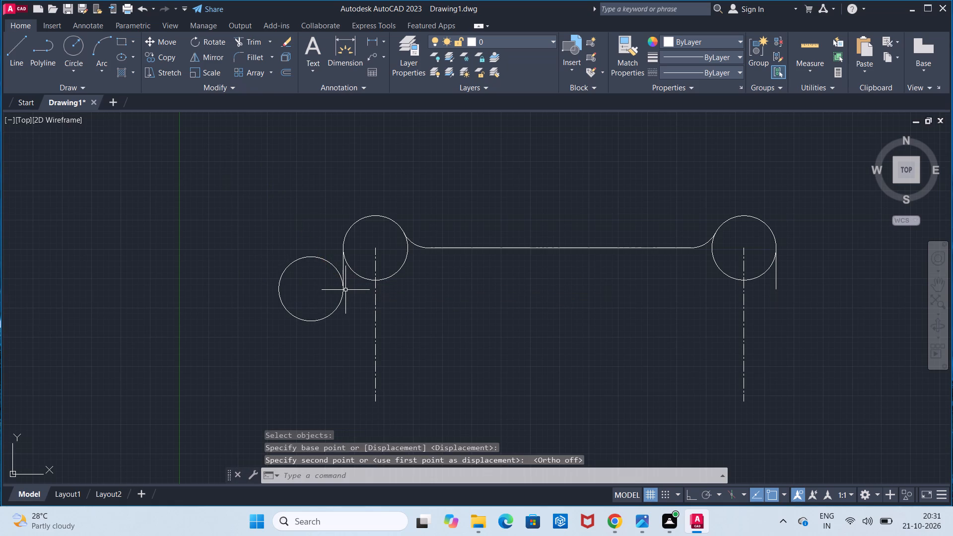
key(Escape)
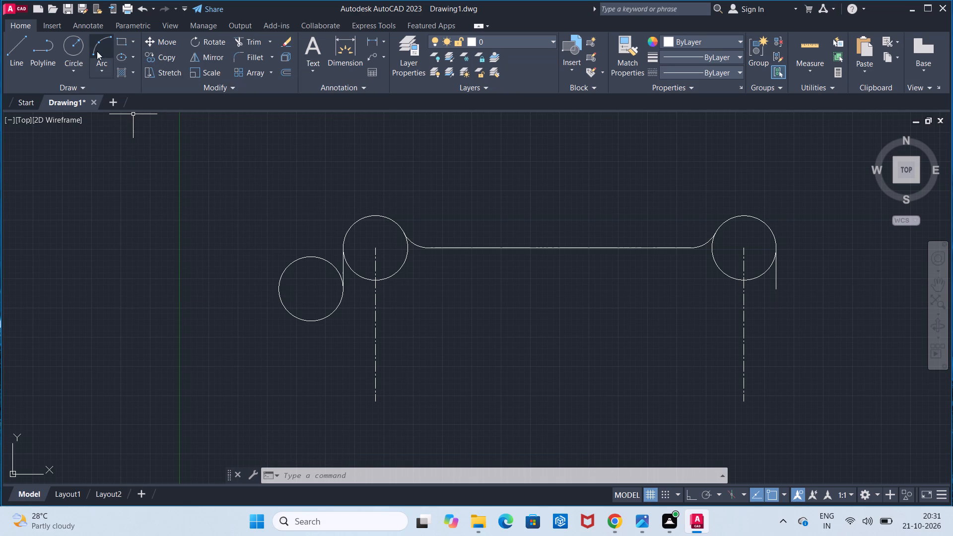
Draw another circle of radius 55 mm in the empty area above the part's left end.
click(79, 49)
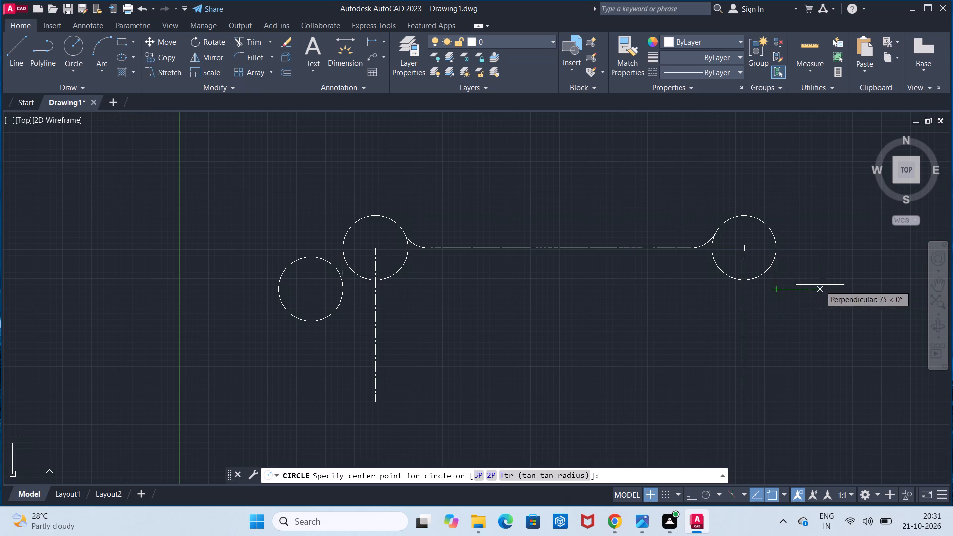
key(Escape)
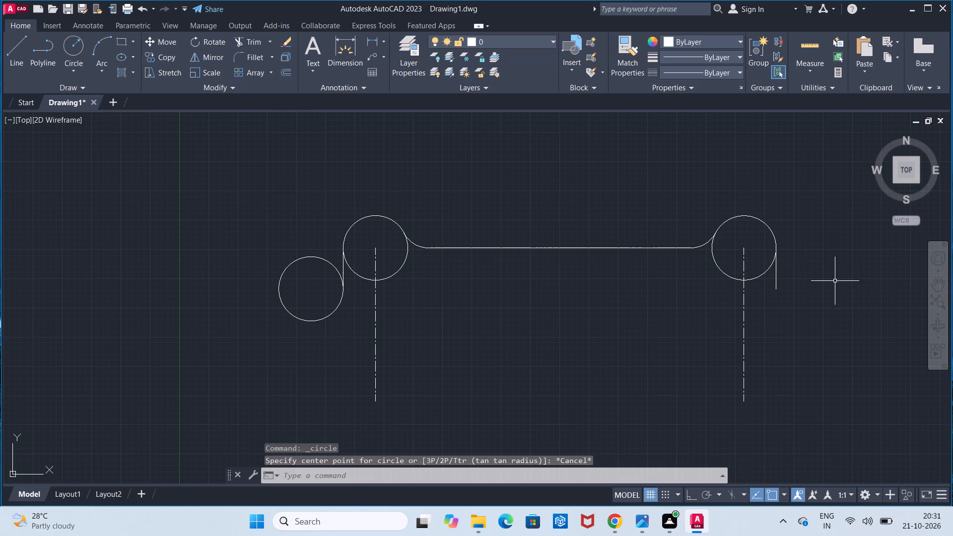
click(77, 53)
click(253, 186)
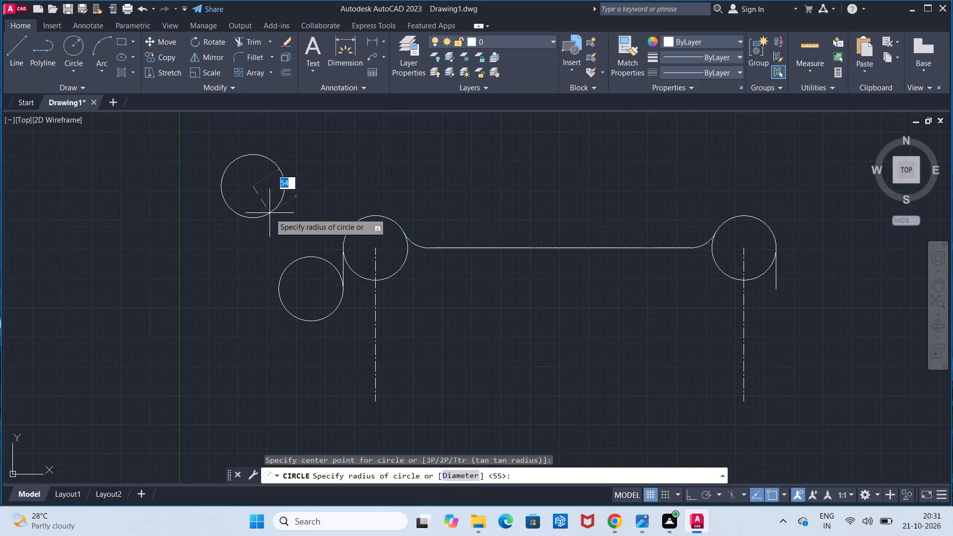
text(55)
key(Return)
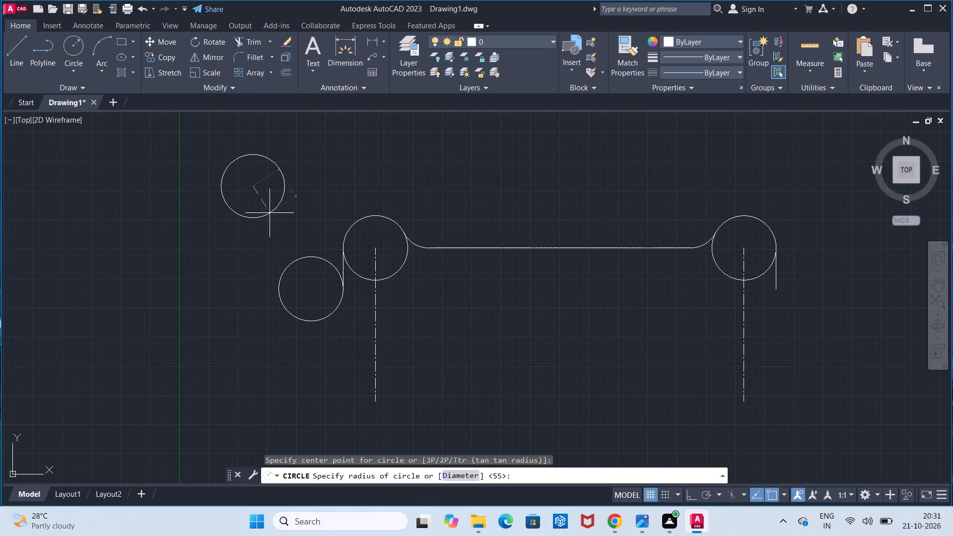
Move the second new circle by its left quadrant onto the lower end of the right 70 mm line.
click(159, 39)
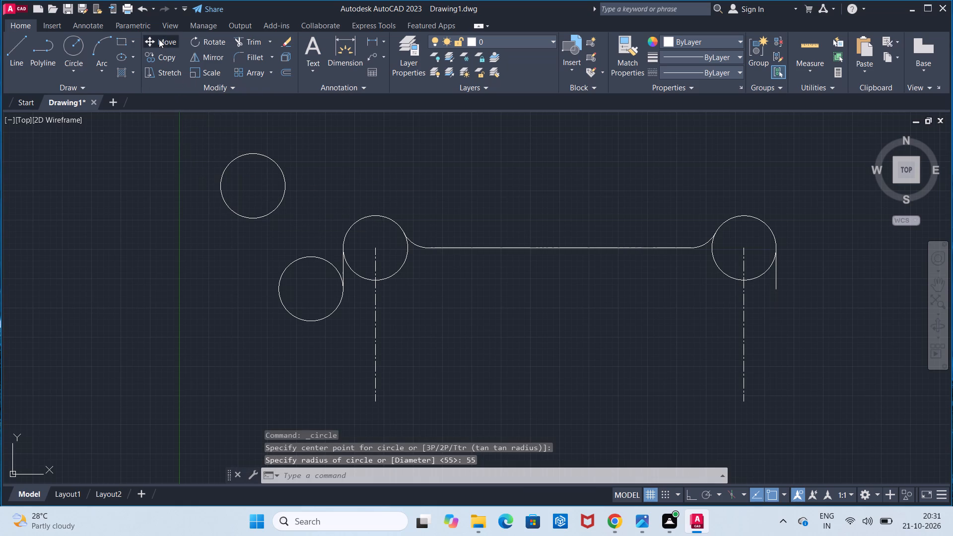
click(279, 167)
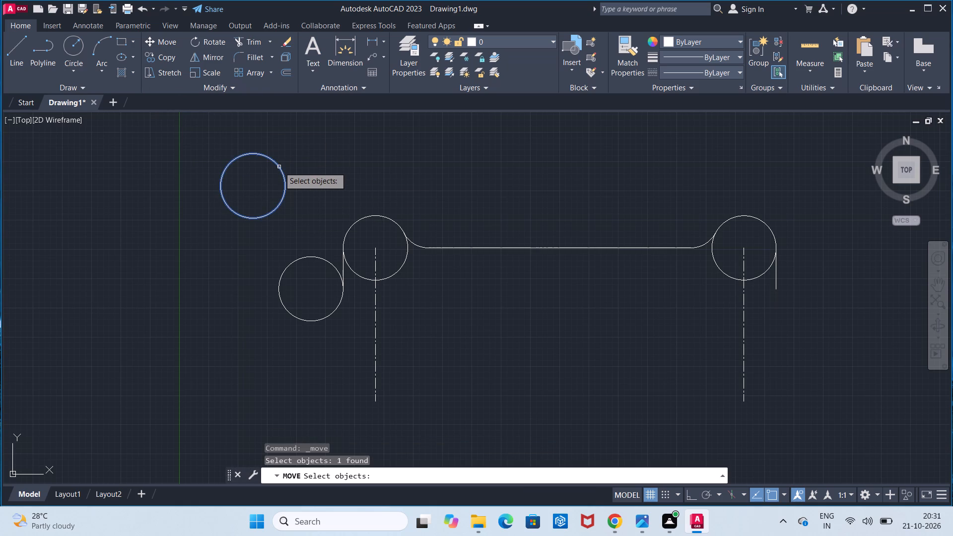
key(Return)
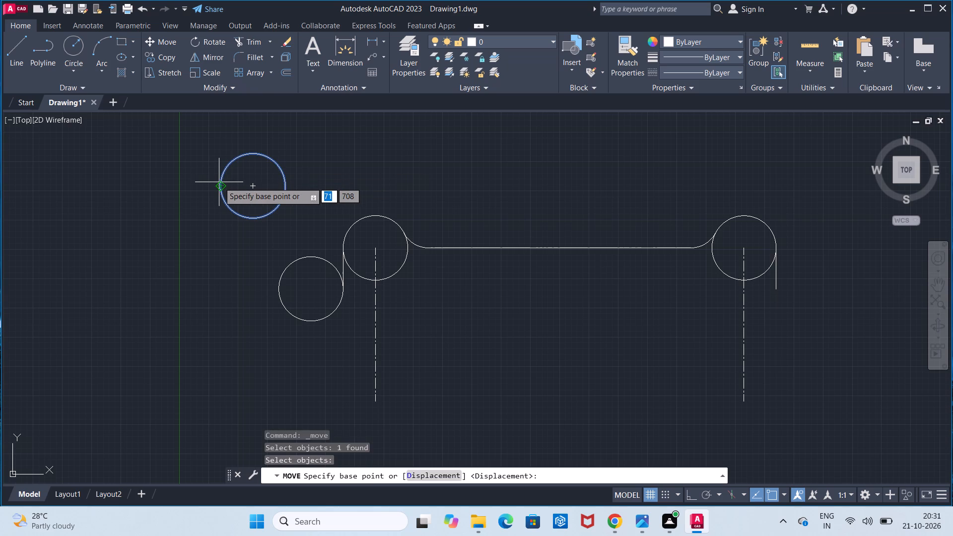
click(219, 186)
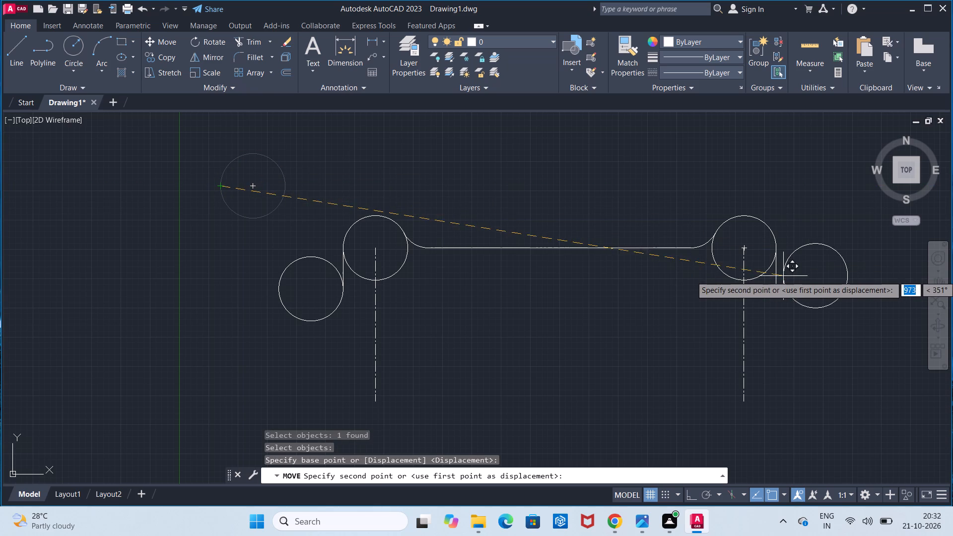
click(775, 292)
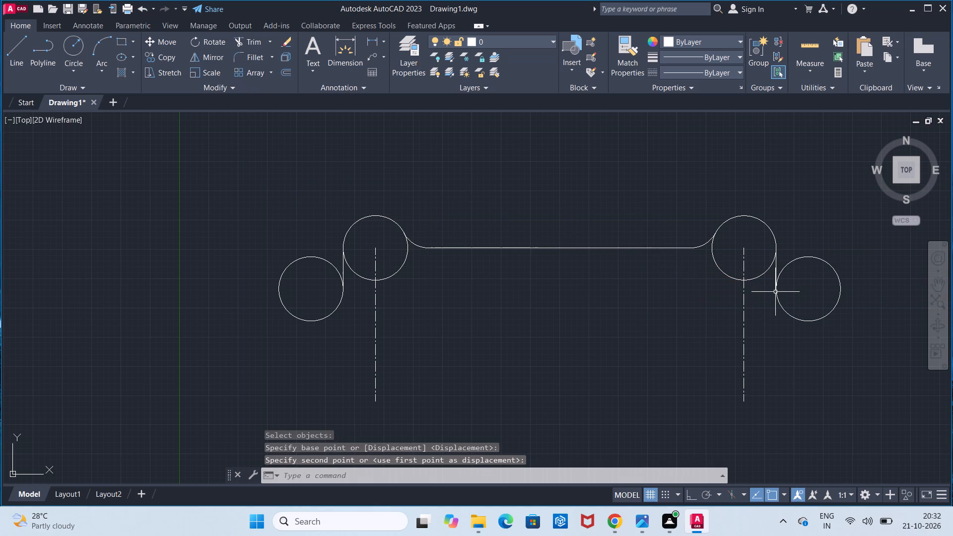
key(Escape)
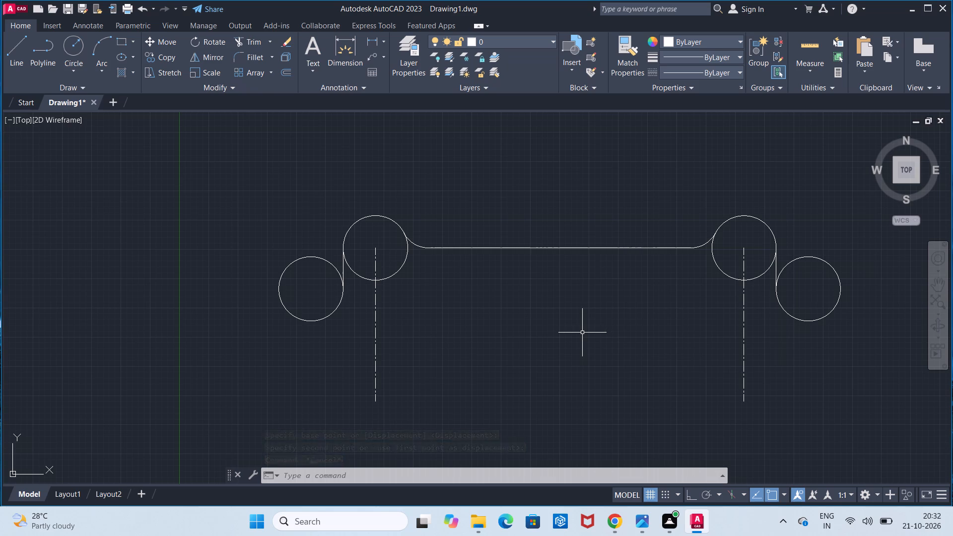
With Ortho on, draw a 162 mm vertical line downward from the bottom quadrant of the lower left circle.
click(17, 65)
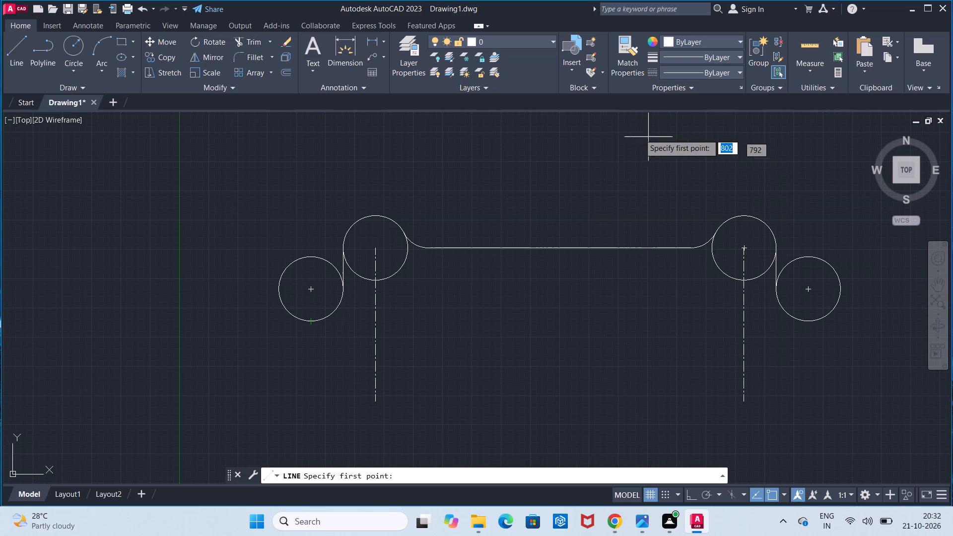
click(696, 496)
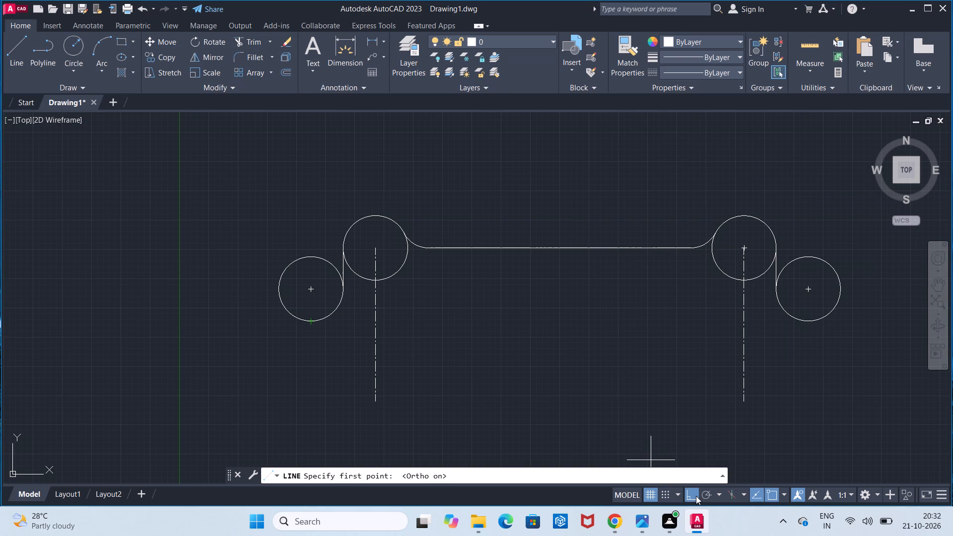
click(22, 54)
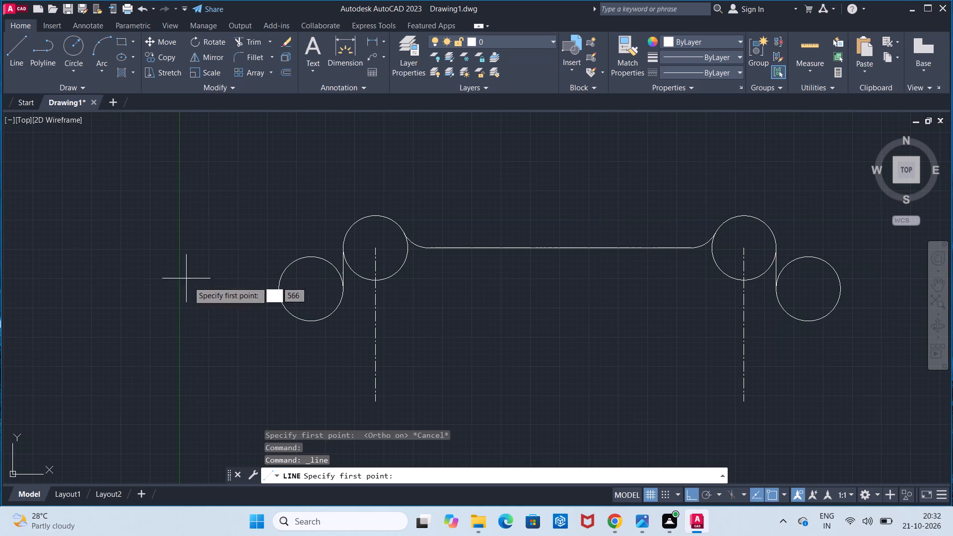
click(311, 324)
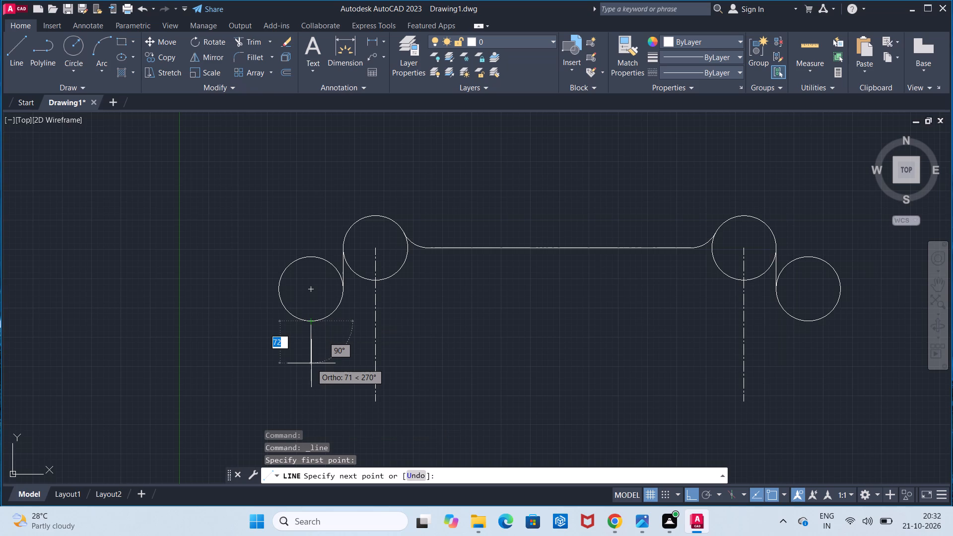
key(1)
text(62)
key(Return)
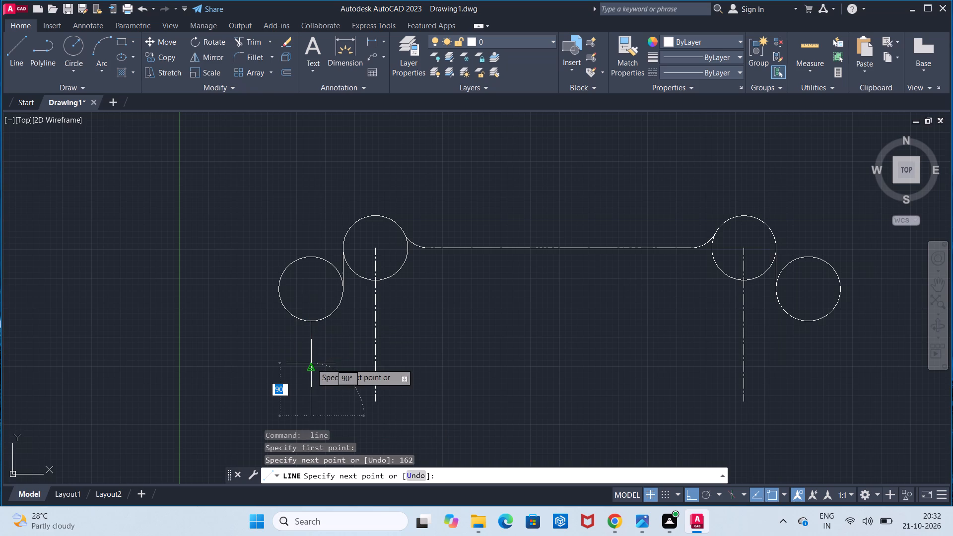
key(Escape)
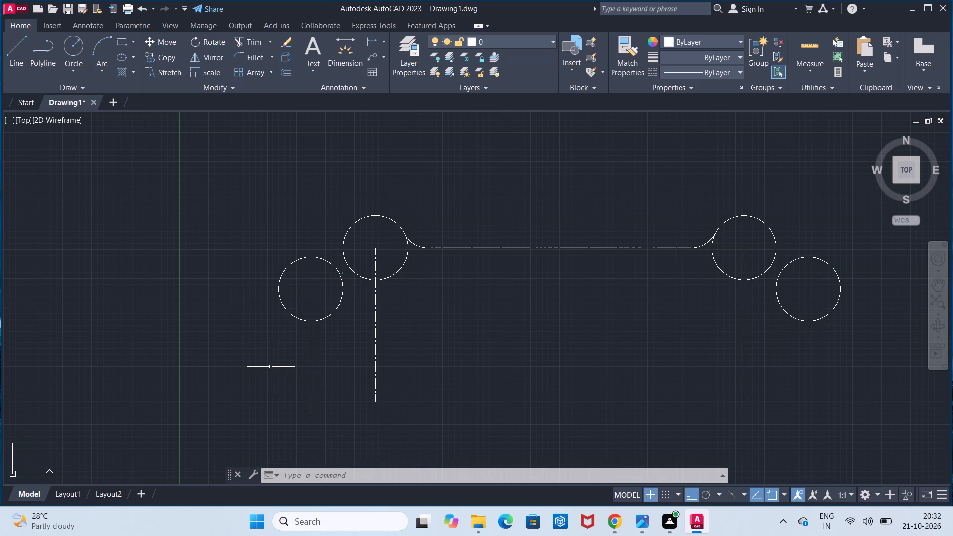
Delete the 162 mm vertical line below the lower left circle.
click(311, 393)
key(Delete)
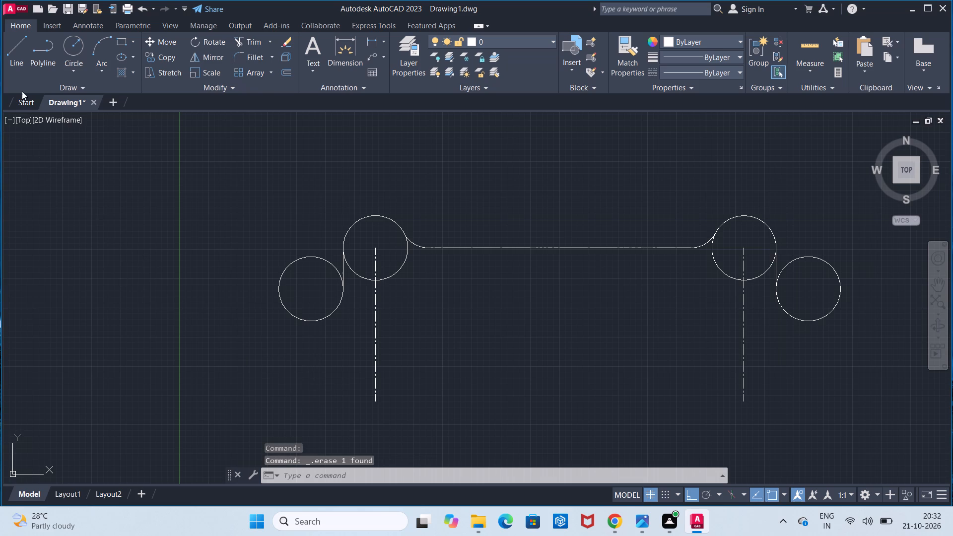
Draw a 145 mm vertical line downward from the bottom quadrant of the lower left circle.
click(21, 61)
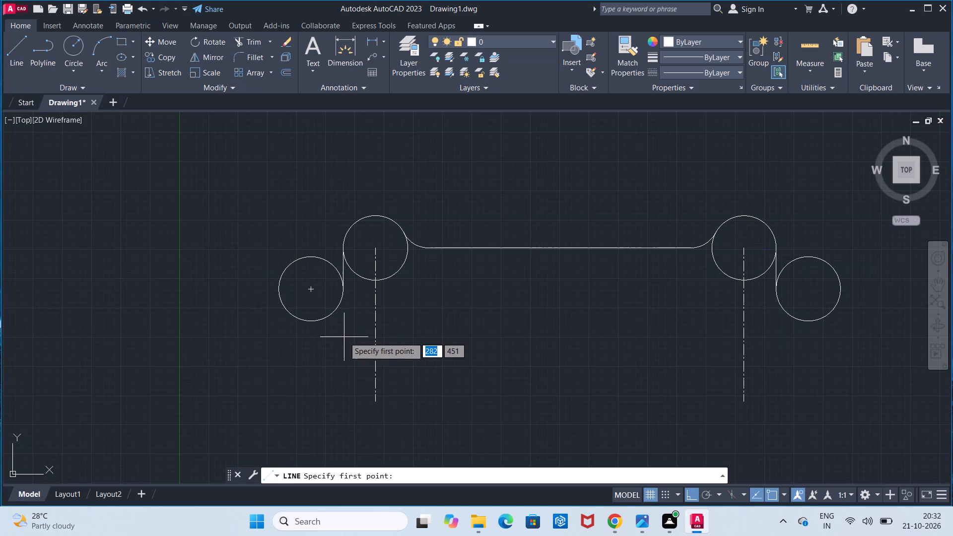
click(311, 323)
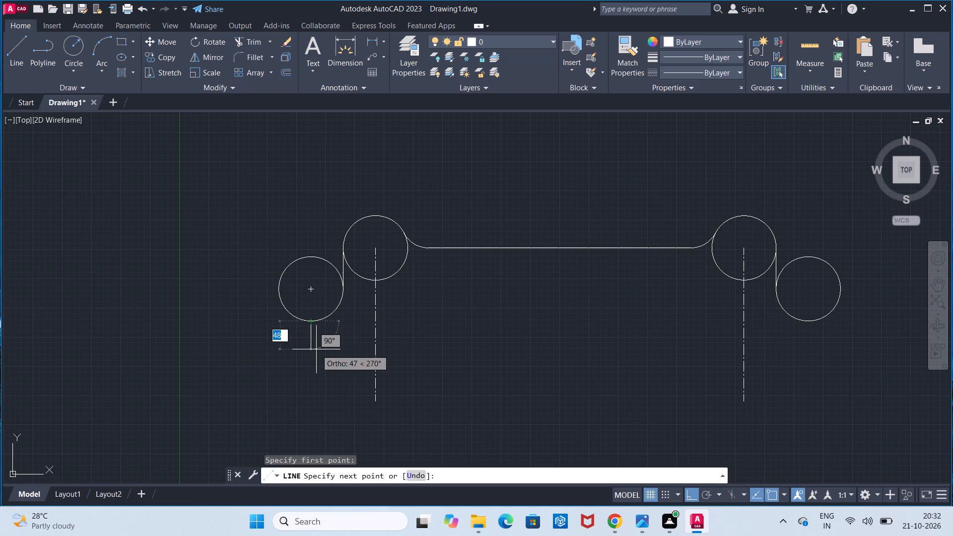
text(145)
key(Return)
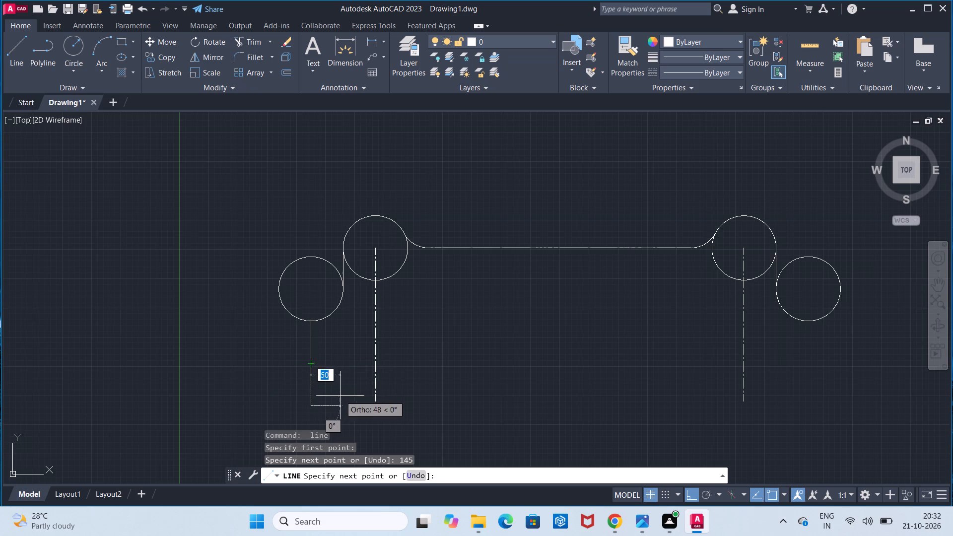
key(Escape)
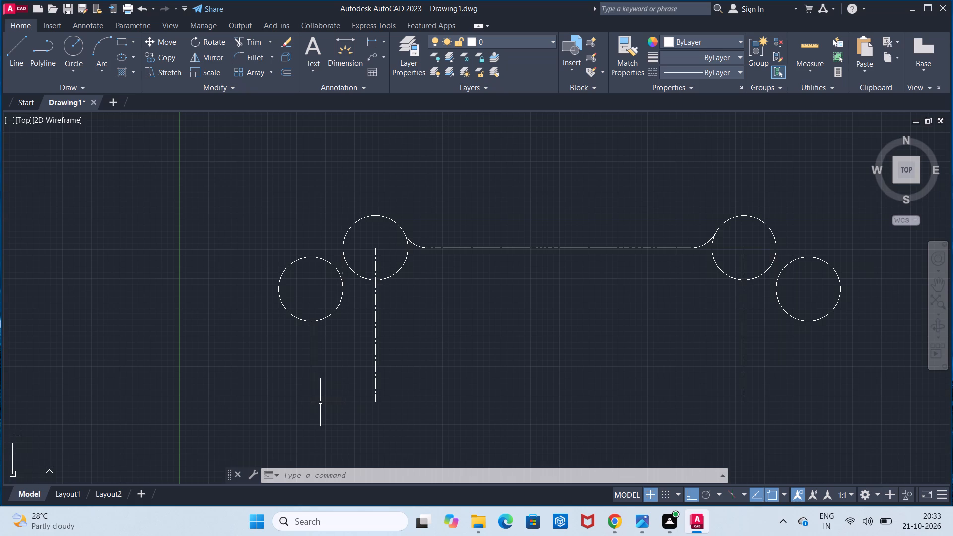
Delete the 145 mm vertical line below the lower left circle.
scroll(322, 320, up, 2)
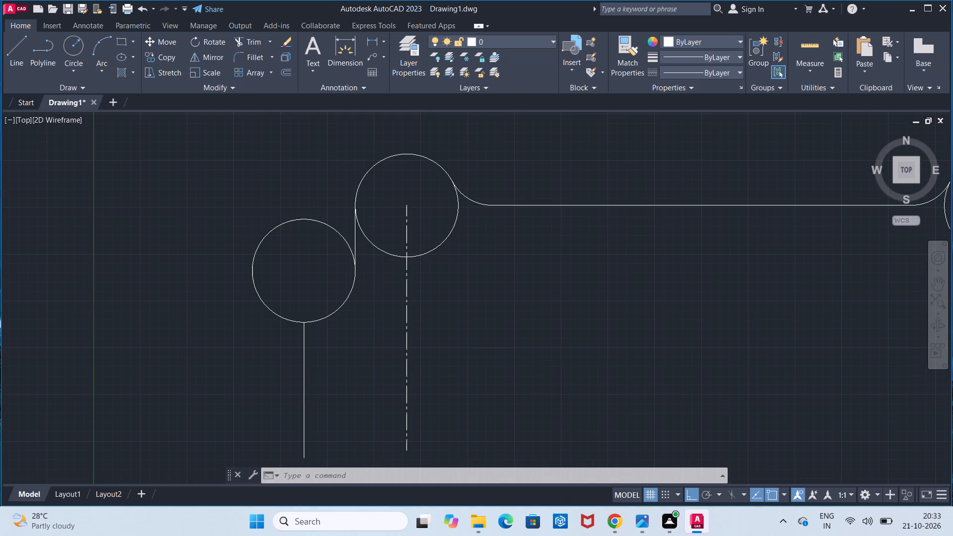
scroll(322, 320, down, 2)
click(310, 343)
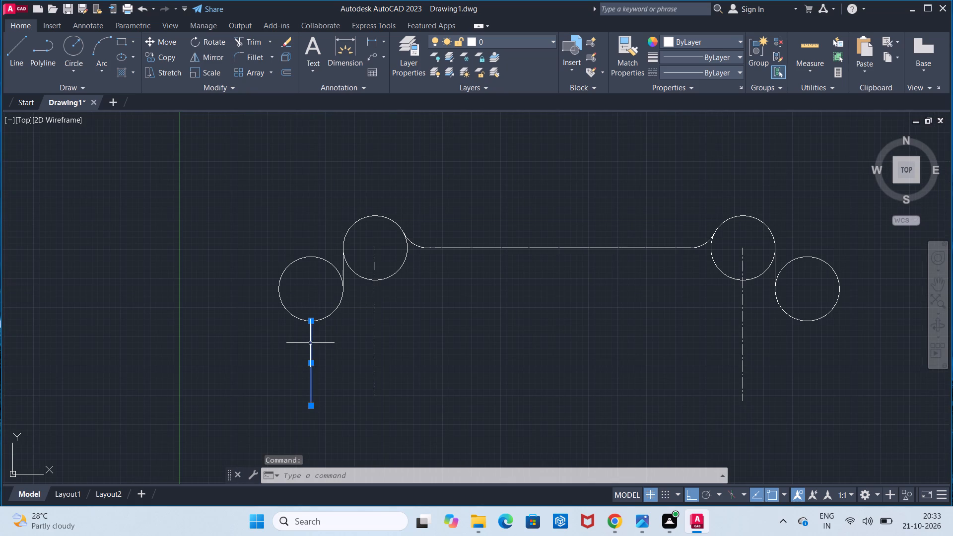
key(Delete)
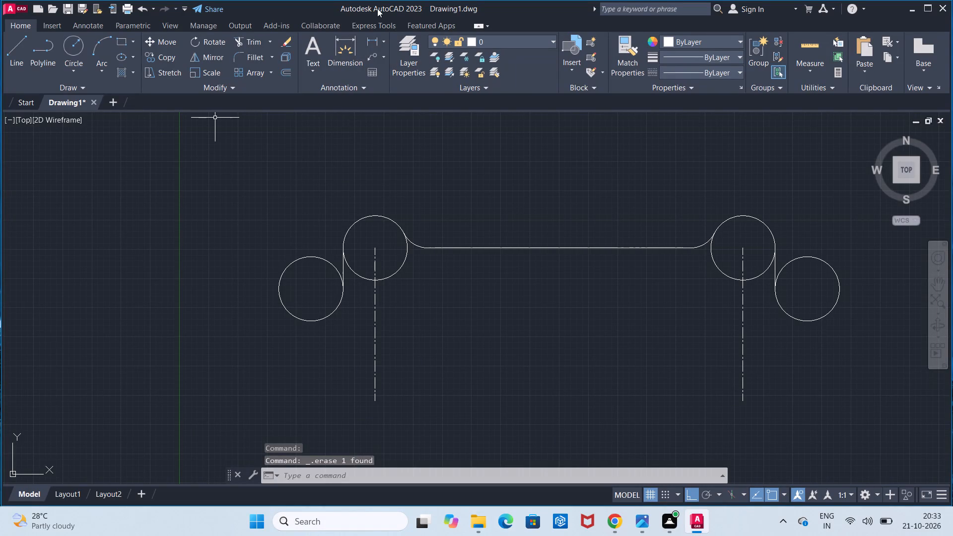
Measure the vertical line connecting the two left circles with a linear dimension, without placing it.
click(371, 37)
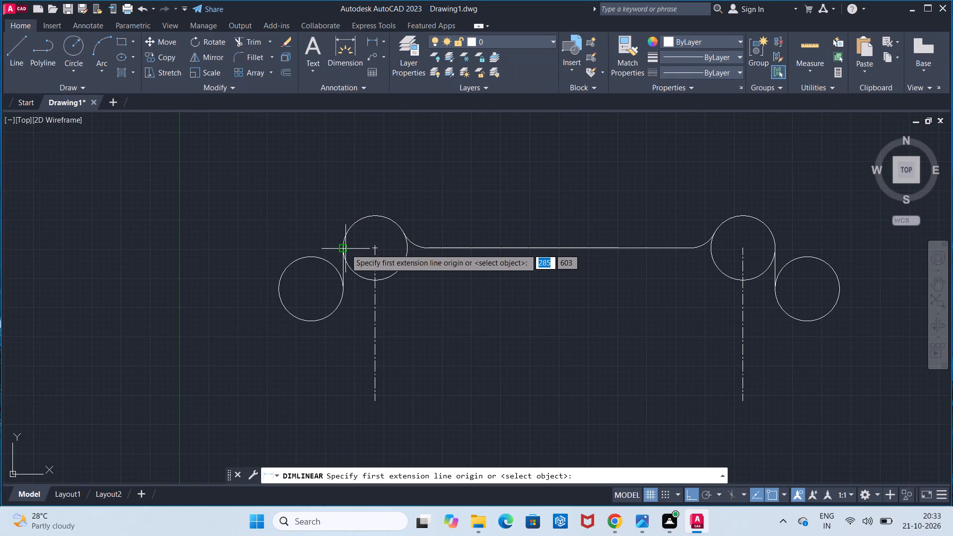
click(345, 249)
click(345, 287)
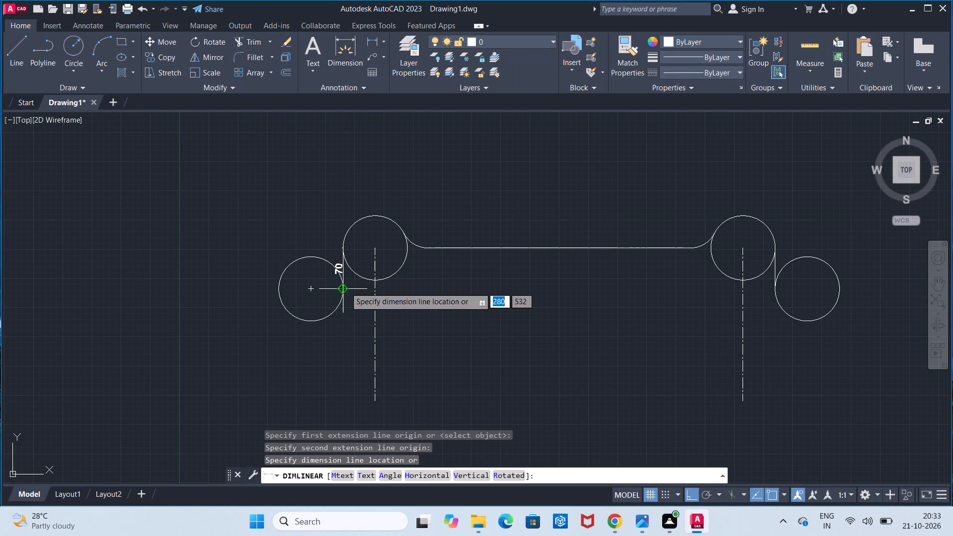
key(Escape)
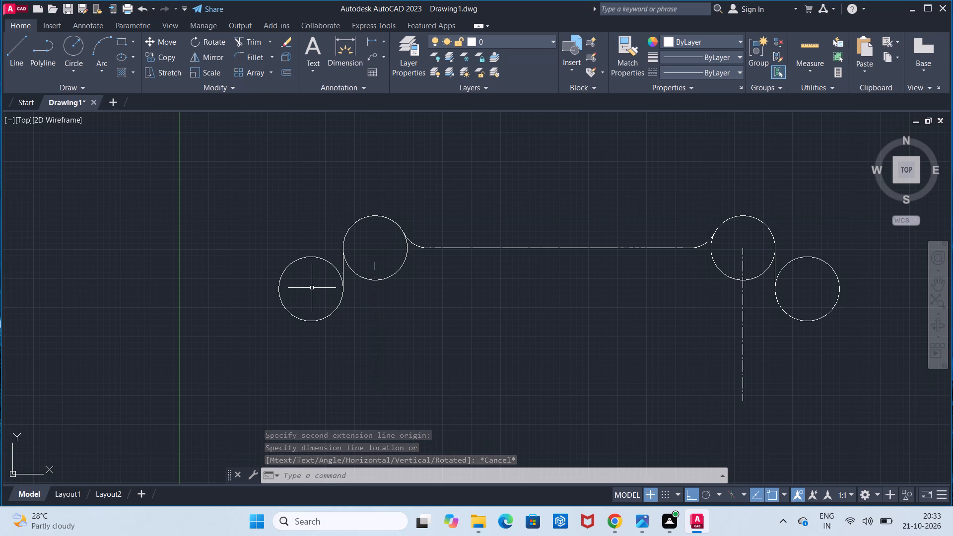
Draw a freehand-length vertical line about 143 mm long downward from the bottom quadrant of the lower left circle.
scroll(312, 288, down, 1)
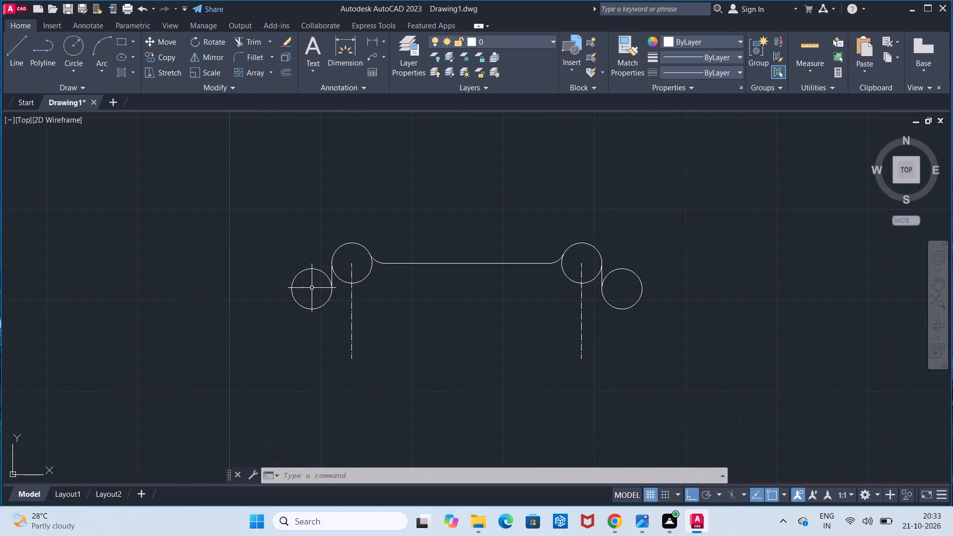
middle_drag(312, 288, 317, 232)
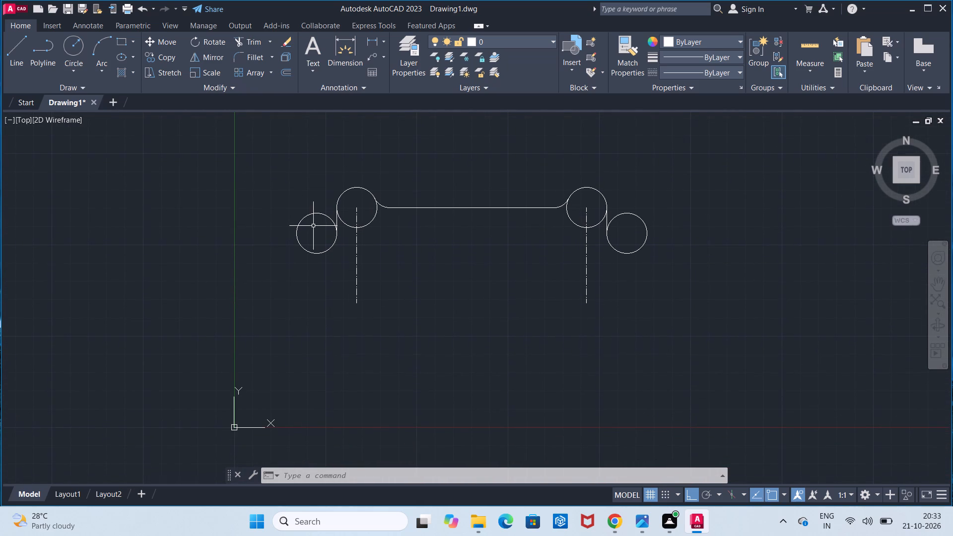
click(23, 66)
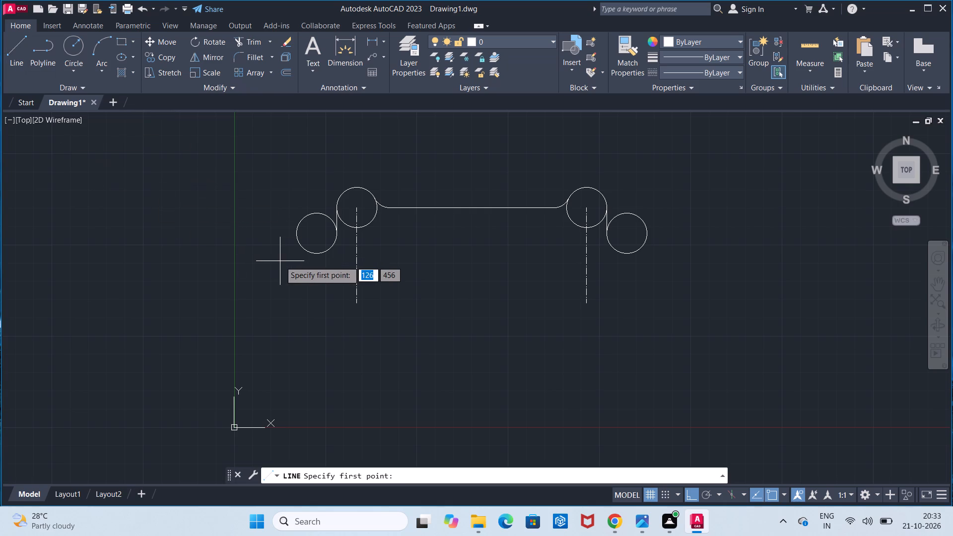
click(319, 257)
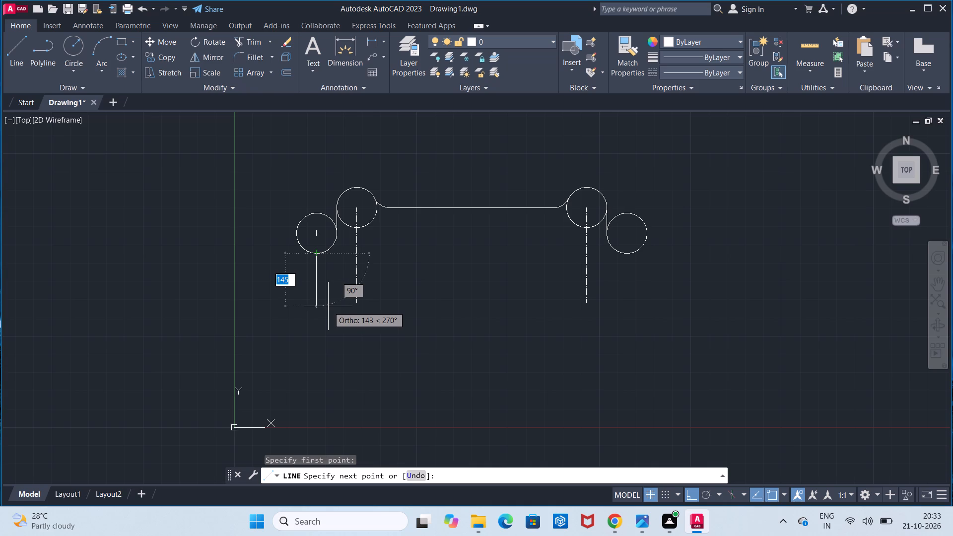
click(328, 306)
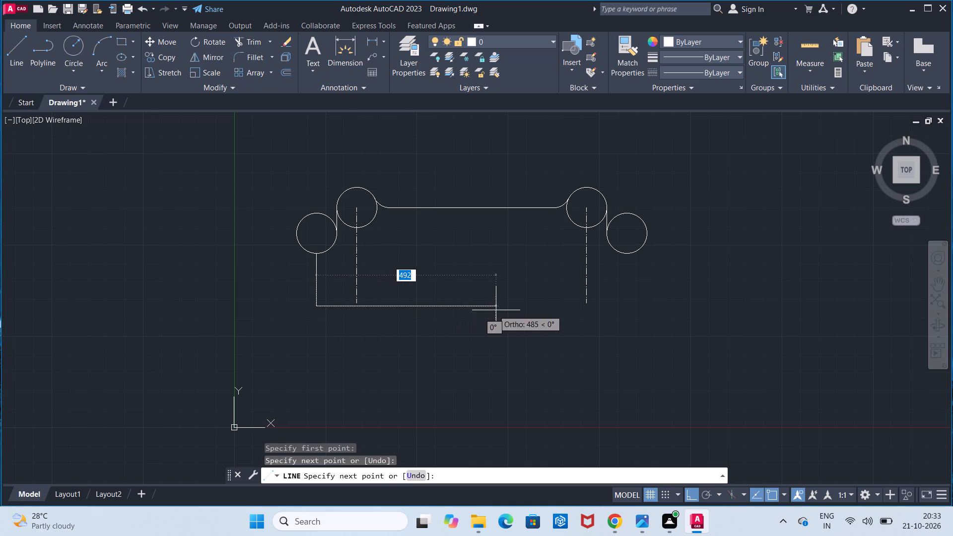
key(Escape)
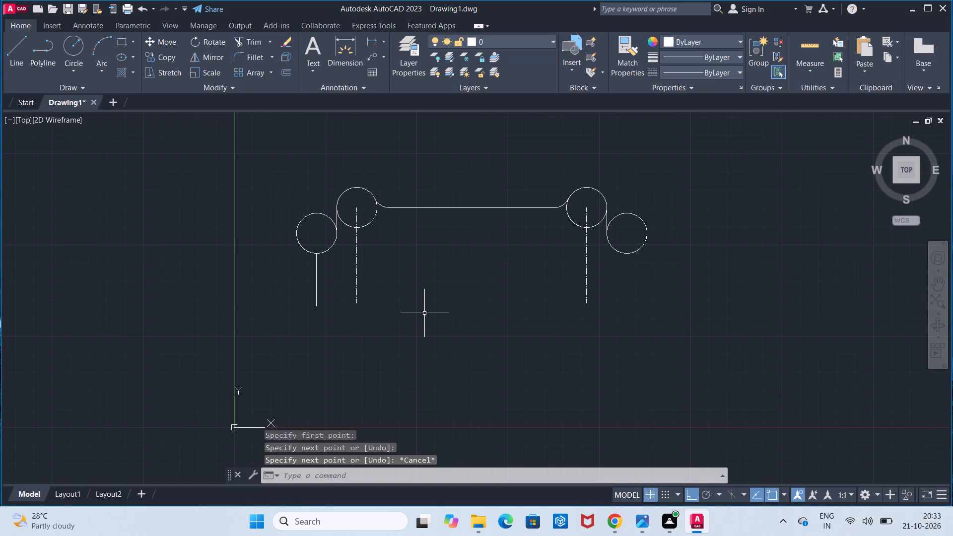
Measure the left centerline from the level of the lower circle's bottom to its lower end, without placing the dimension.
scroll(424, 313, up, 1)
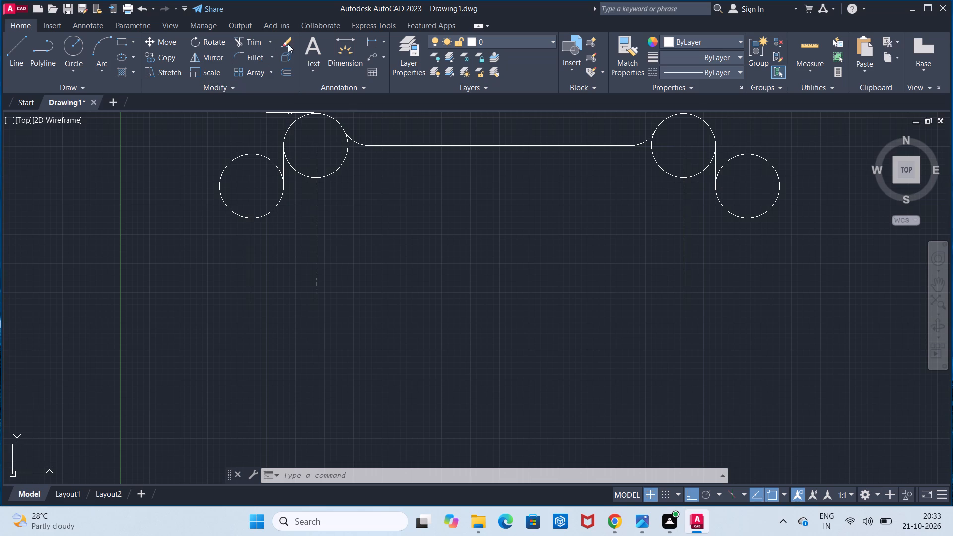
click(369, 38)
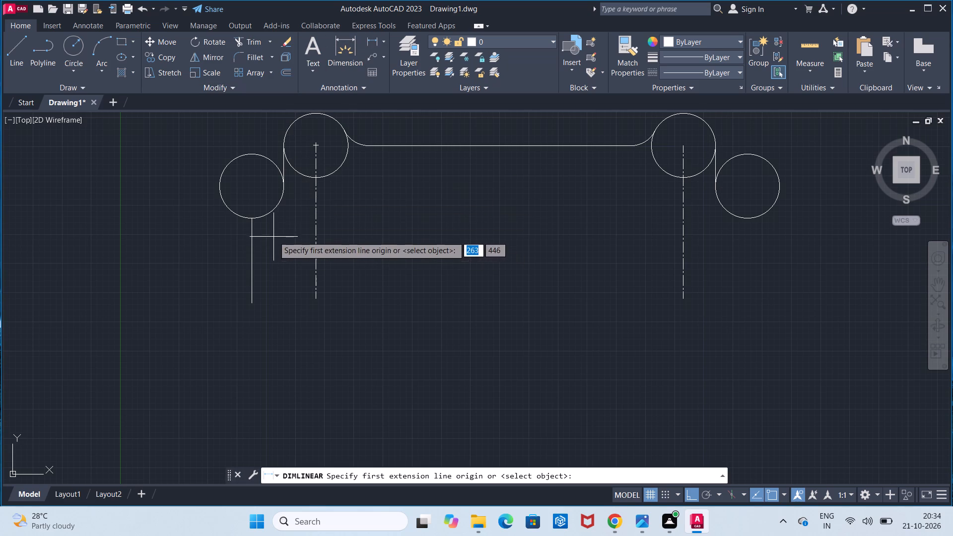
click(317, 219)
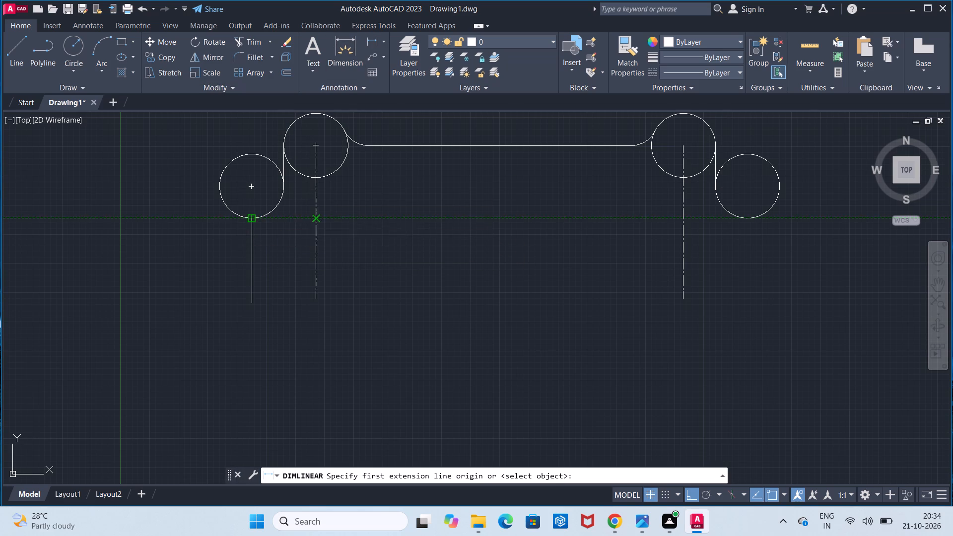
click(319, 297)
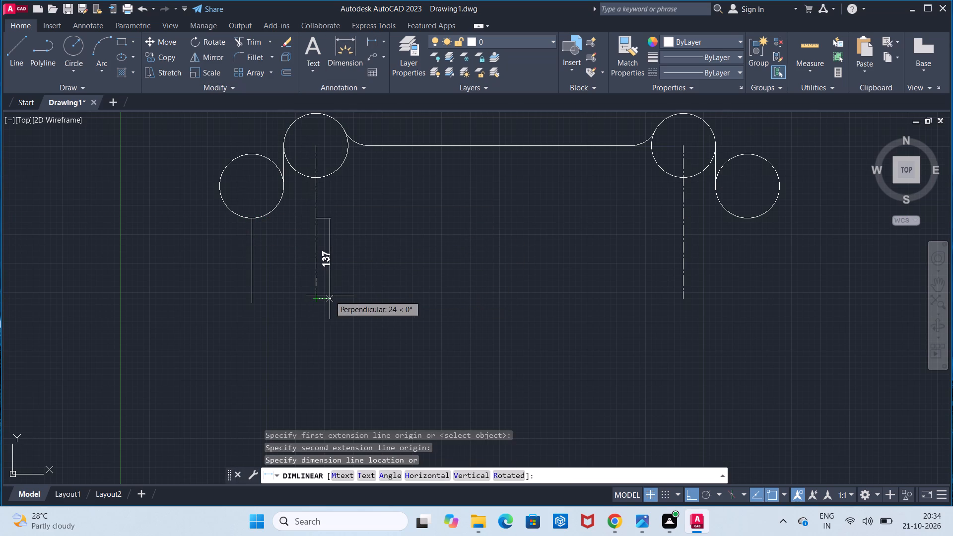
key(Escape)
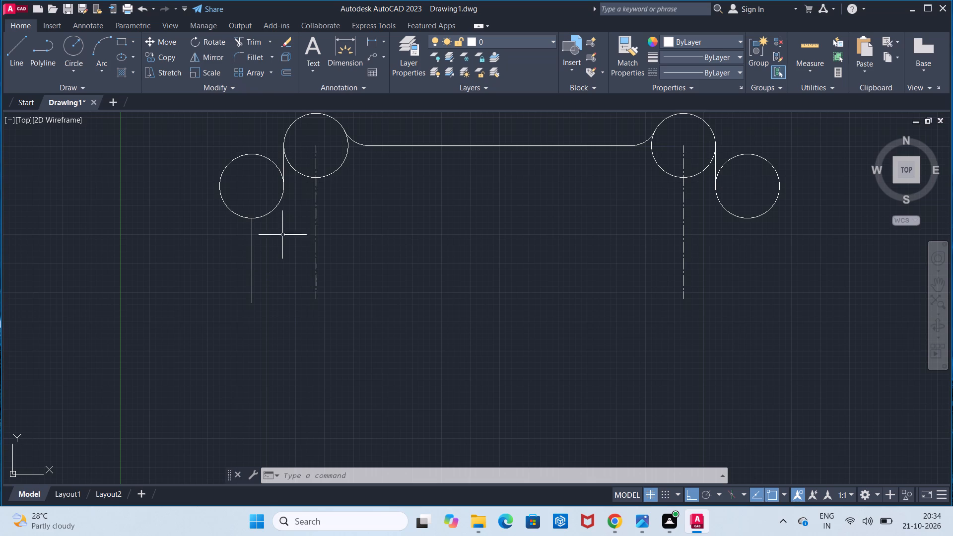
Delete both lower outer circles, the vertical line beneath the left one, and the two 70 mm lines connecting them to the upper circles.
click(253, 155)
key(Delete)
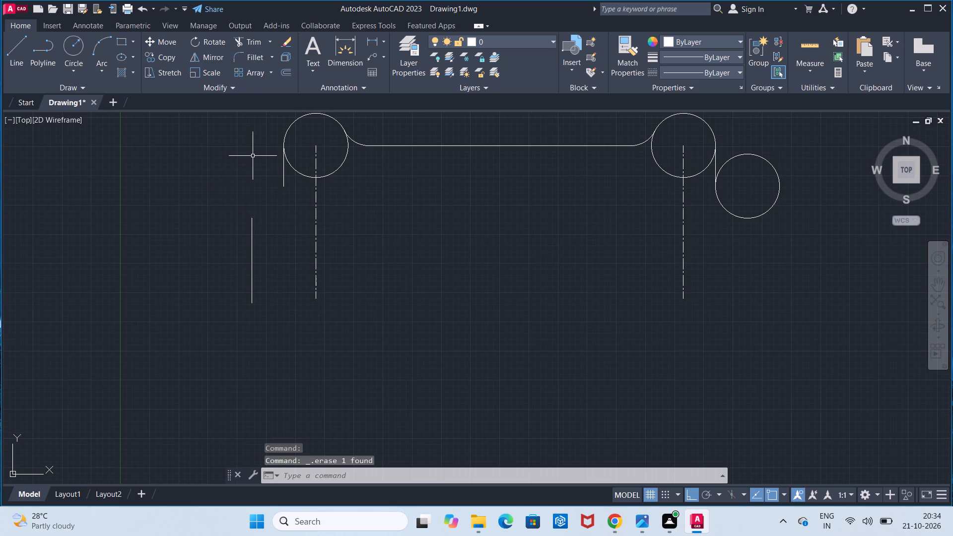
click(251, 230)
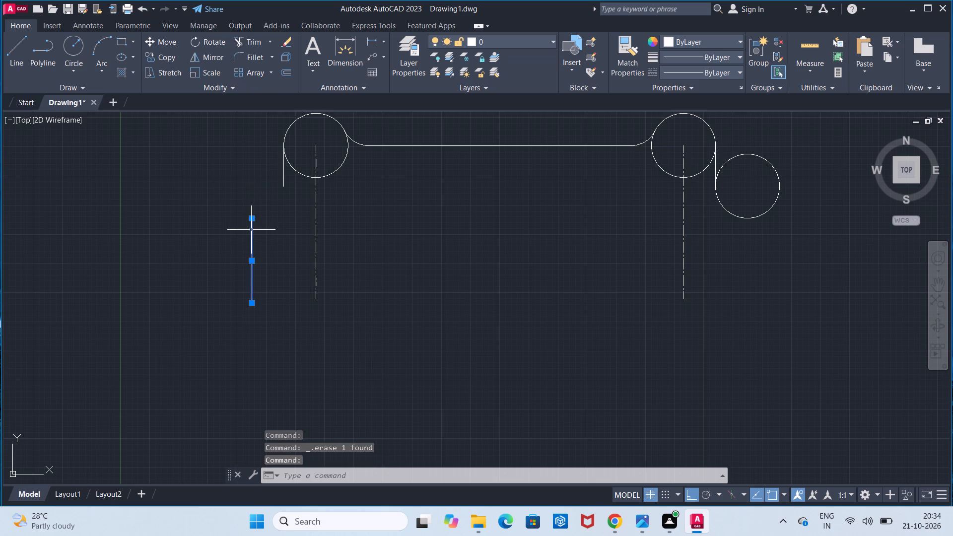
key(Delete)
click(721, 204)
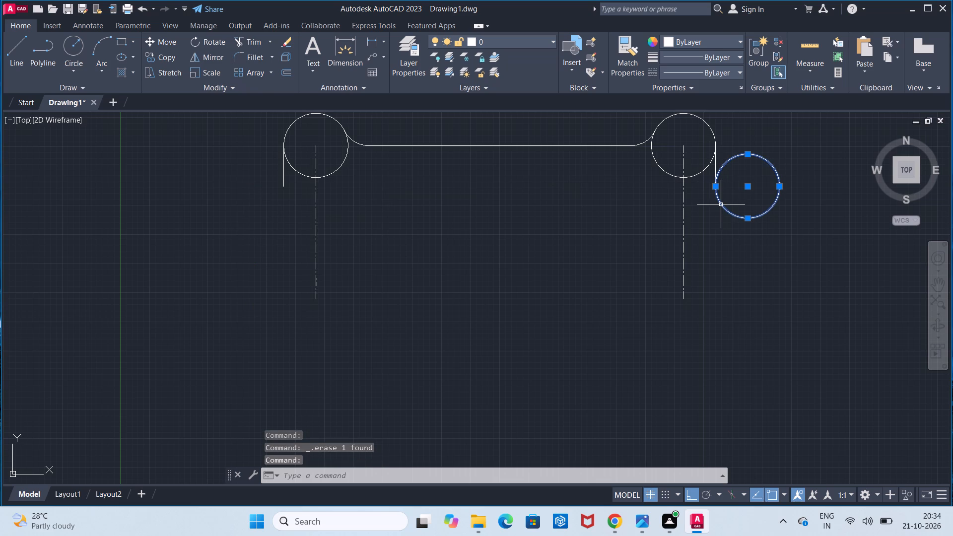
key(Delete)
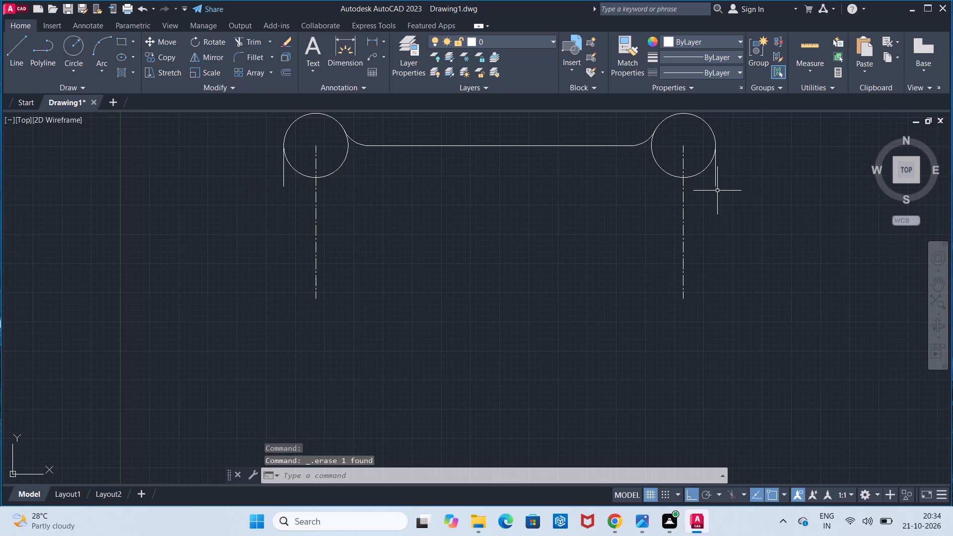
click(284, 182)
key(Delete)
click(716, 178)
key(Delete)
Draw a 60 mm vertical line downward from the outer quadrant of each of the two upper circles.
click(17, 54)
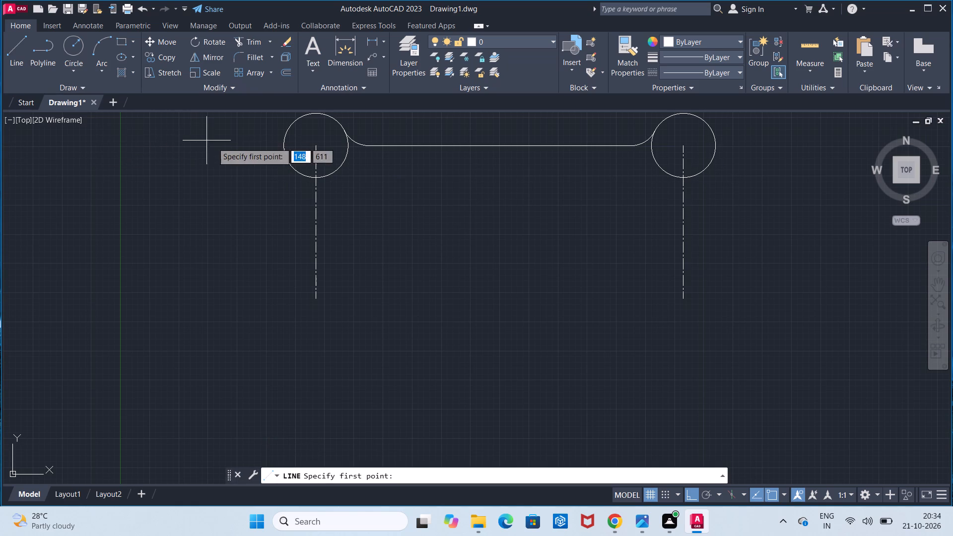
click(283, 146)
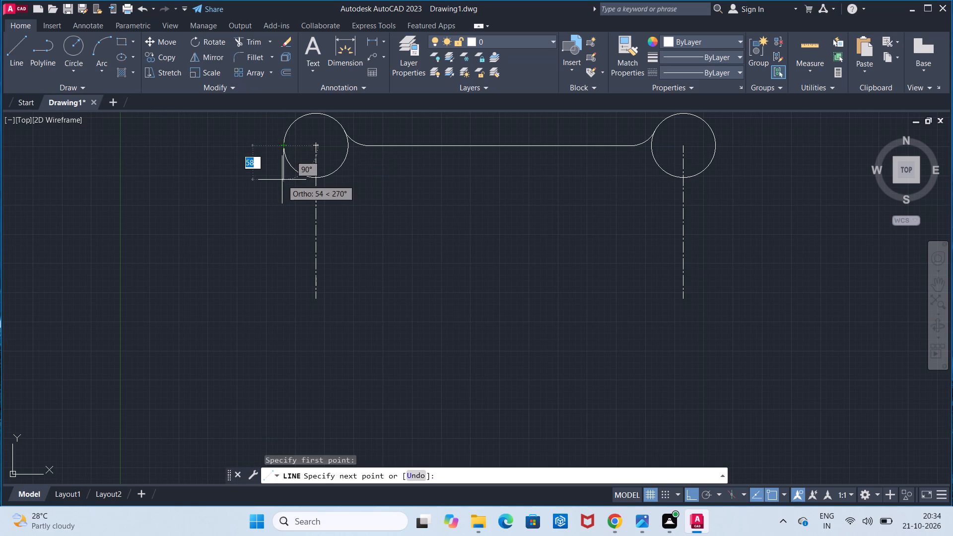
text(60)
key(Return)
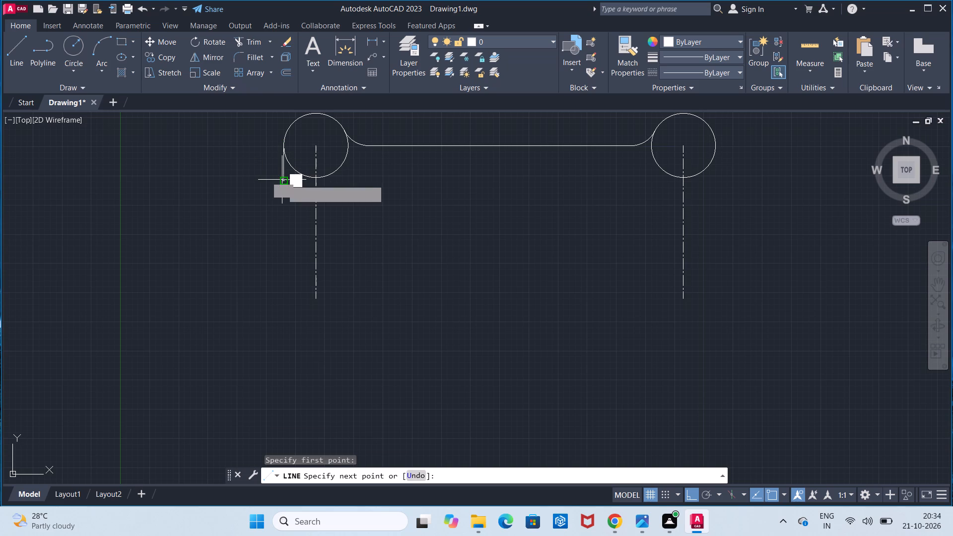
key(Escape)
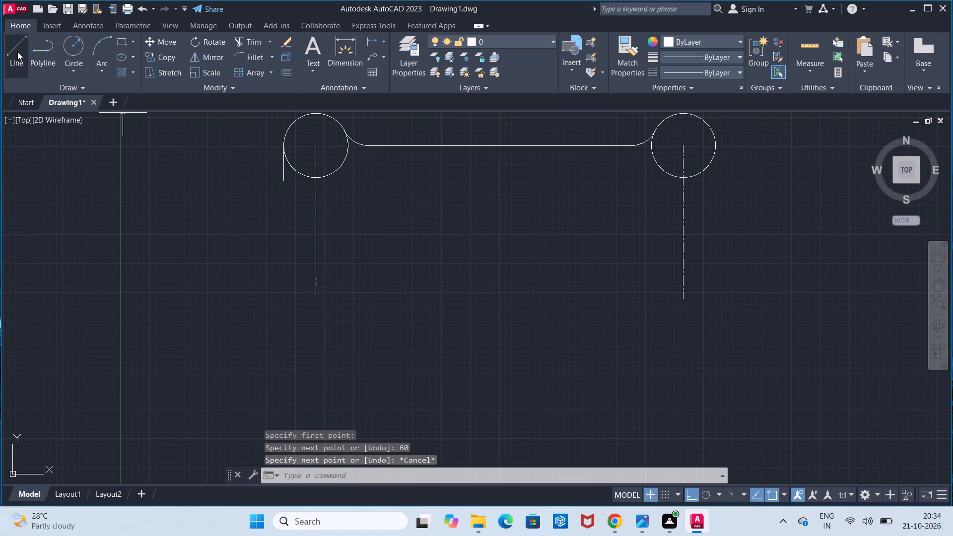
click(17, 52)
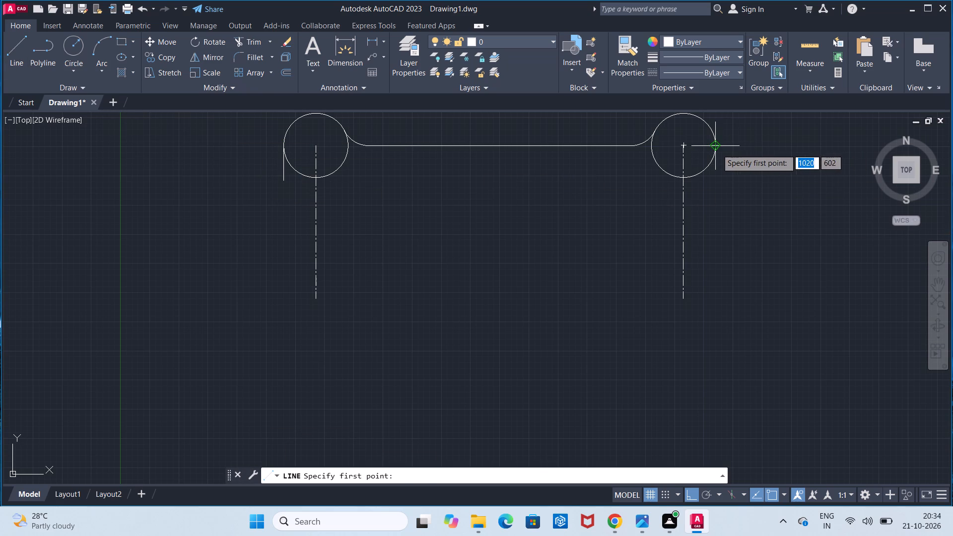
click(717, 149)
text(60)
key(Return)
key(Escape)
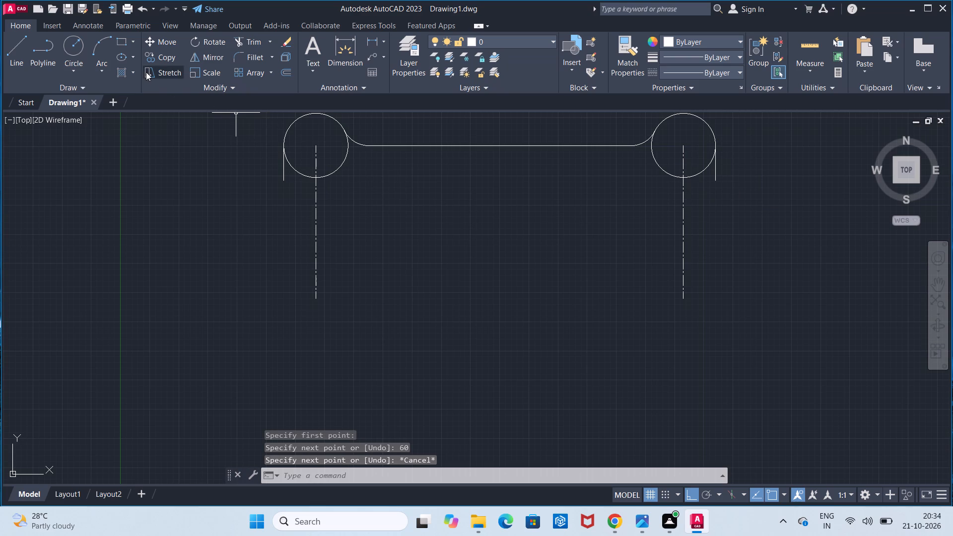
Draw a circle of radius 55 mm in the empty area to the left of the upper left circle.
click(69, 53)
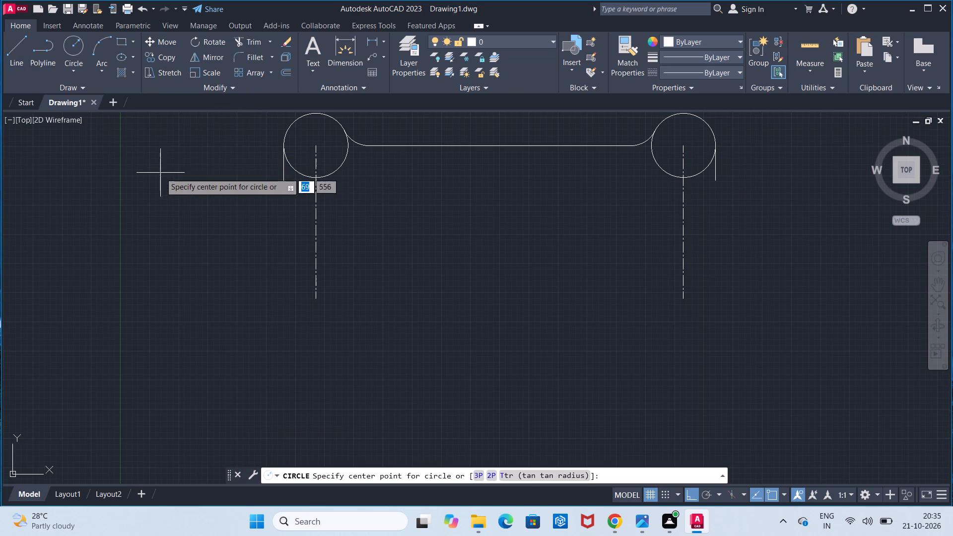
click(167, 185)
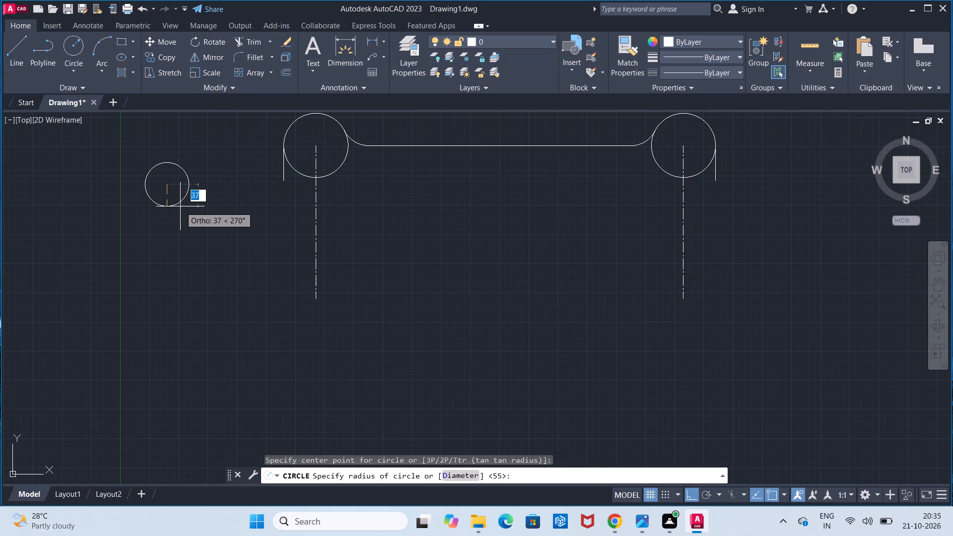
text(55)
key(Return)
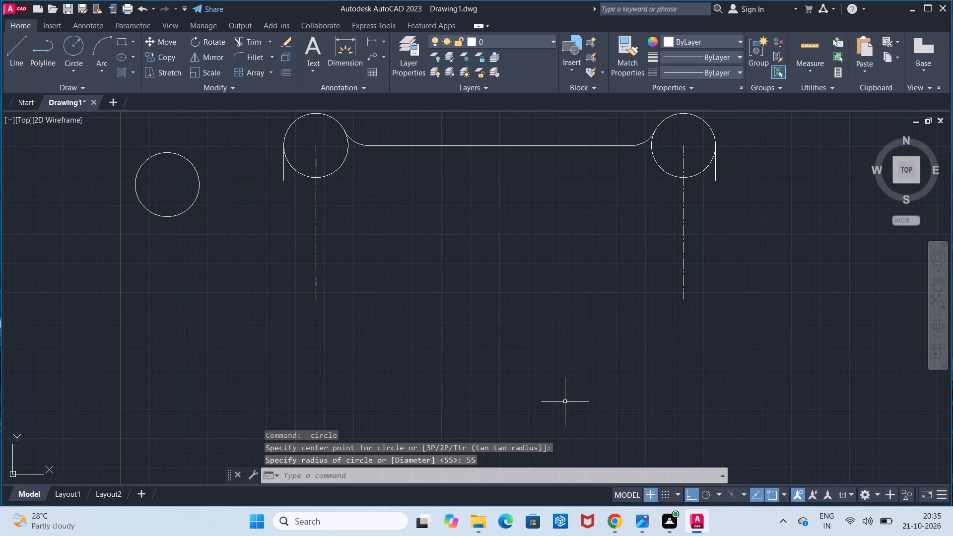
Turn Ortho off and move the new circle by its right quadrant onto the lower end of the left 60 mm line.
click(697, 494)
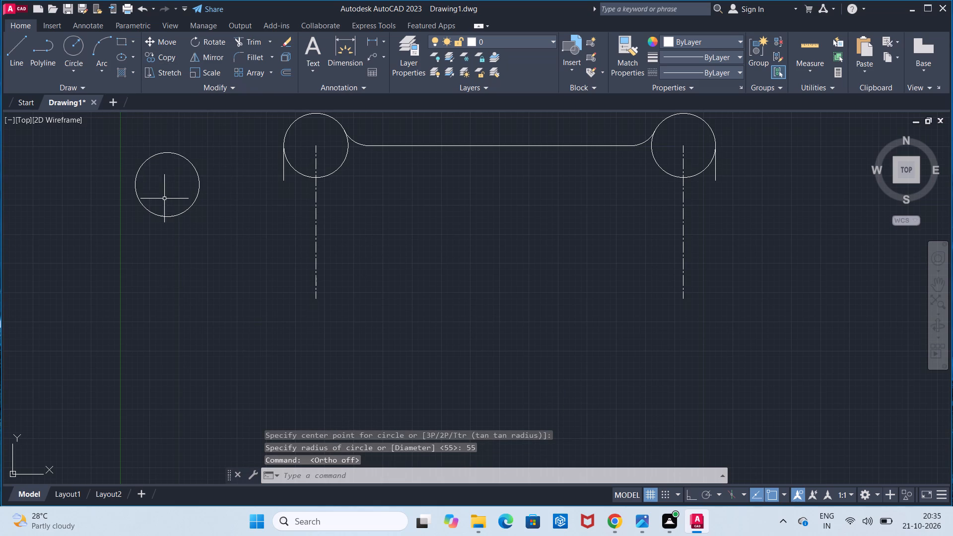
click(168, 46)
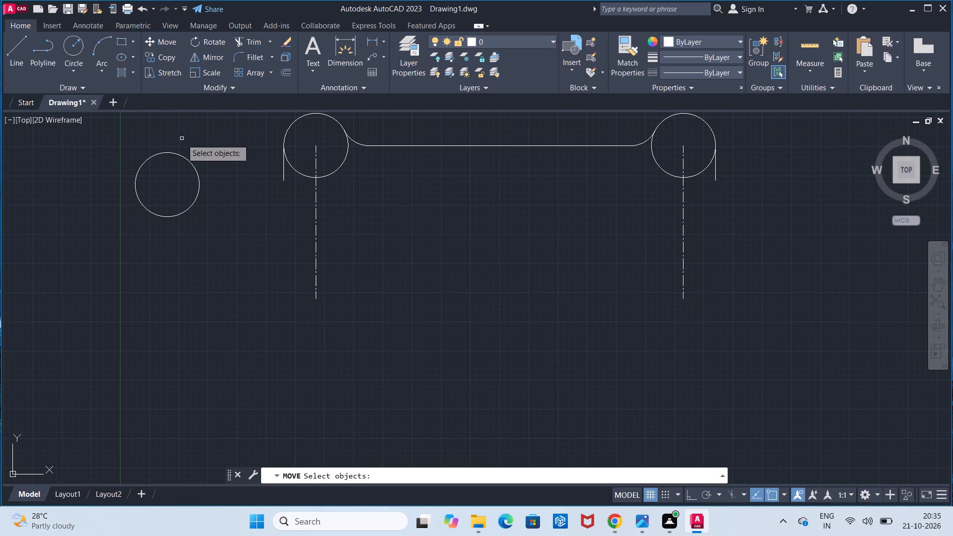
click(184, 158)
key(Return)
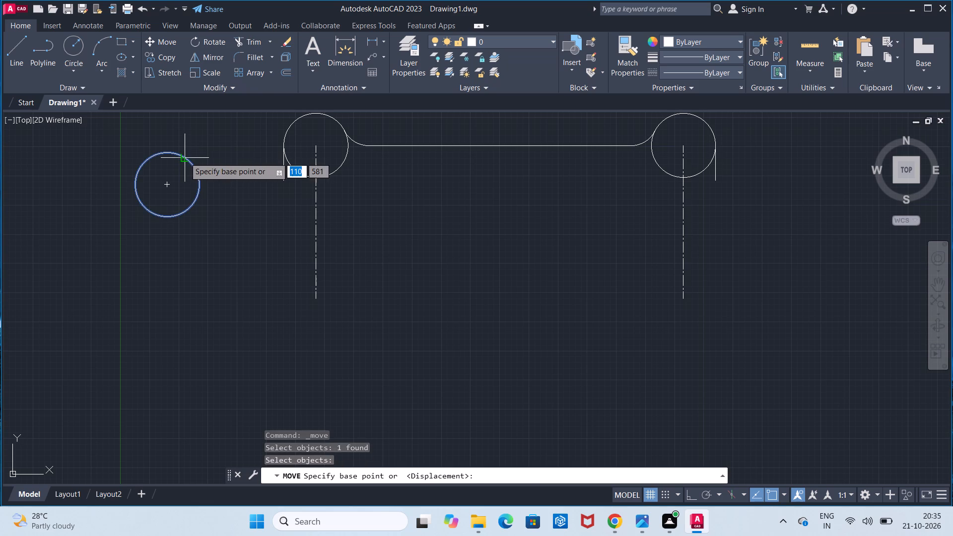
click(198, 186)
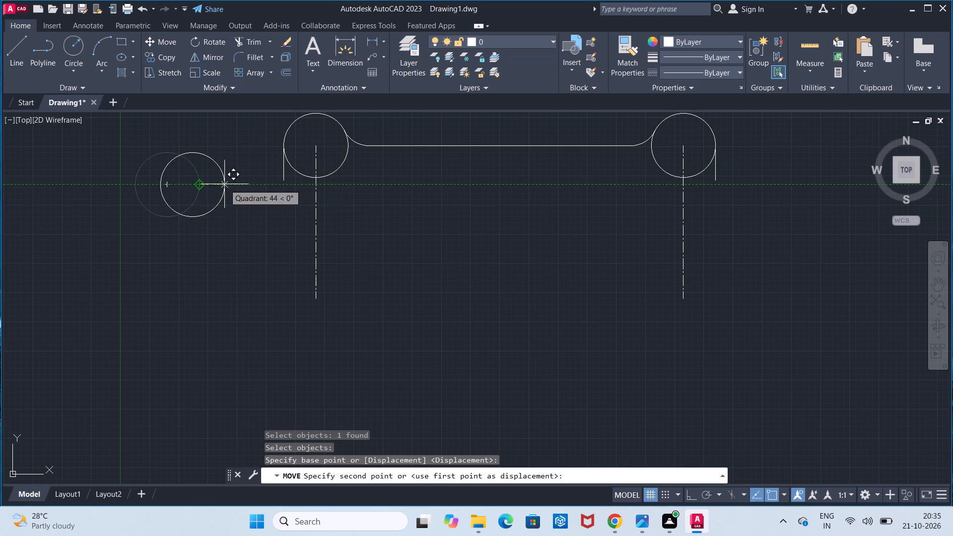
click(281, 182)
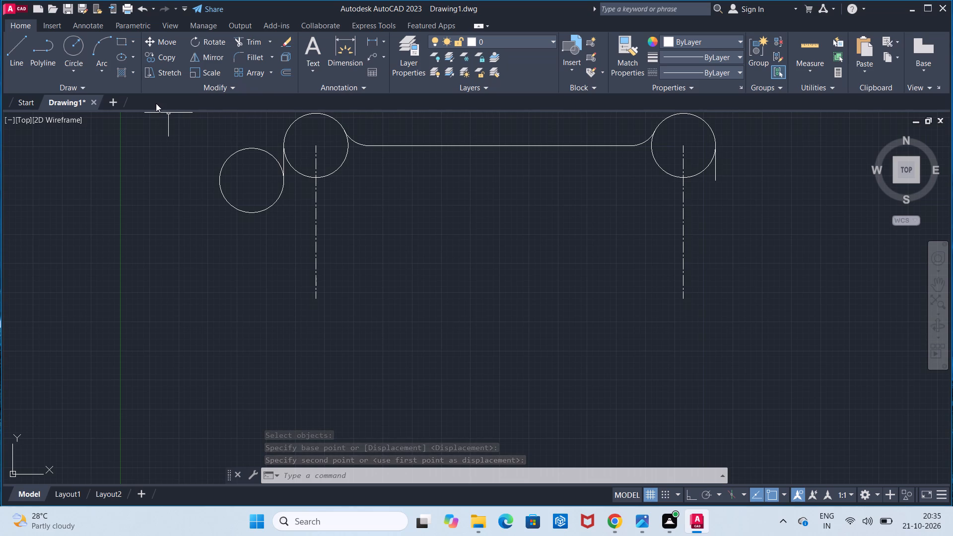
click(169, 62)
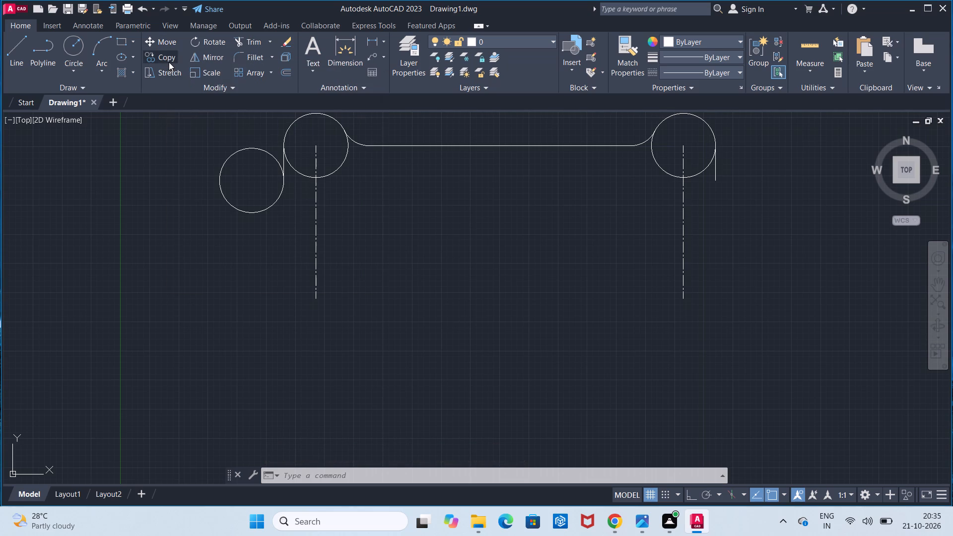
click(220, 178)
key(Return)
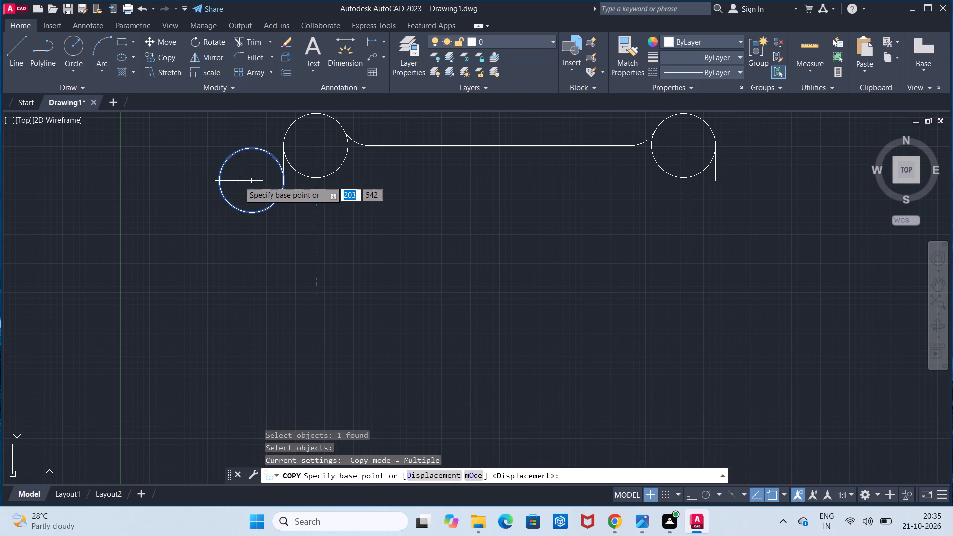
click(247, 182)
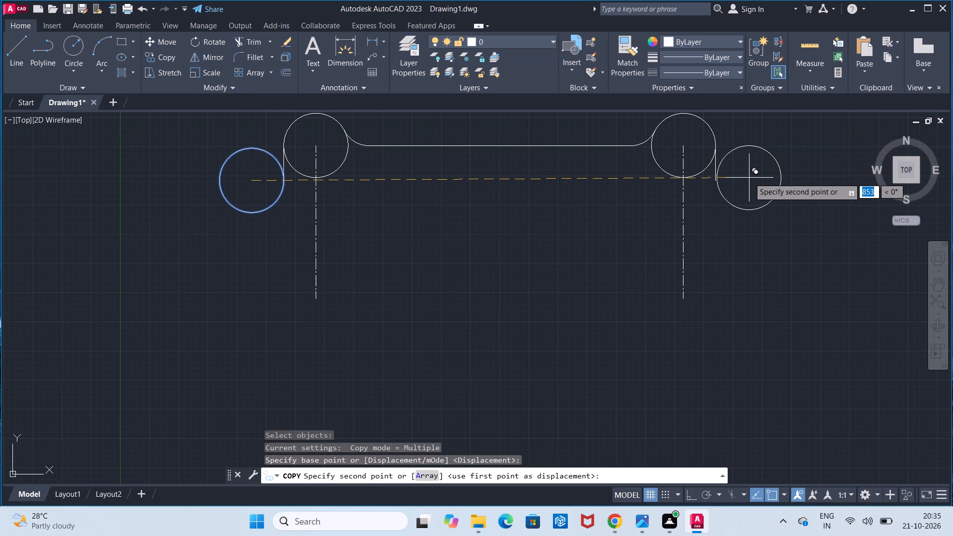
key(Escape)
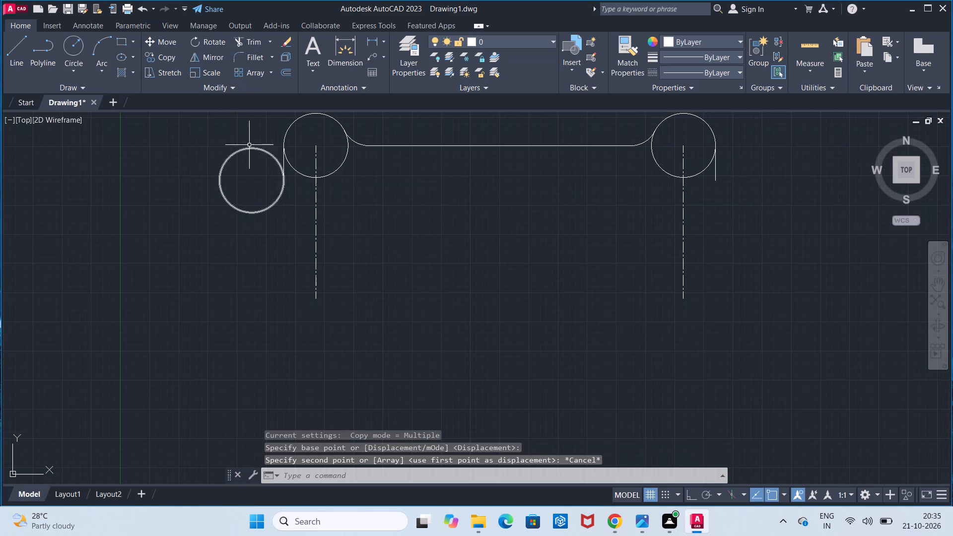
Copy the left outer circle by its center into the empty area below the bridge, between the two centerlines.
click(155, 52)
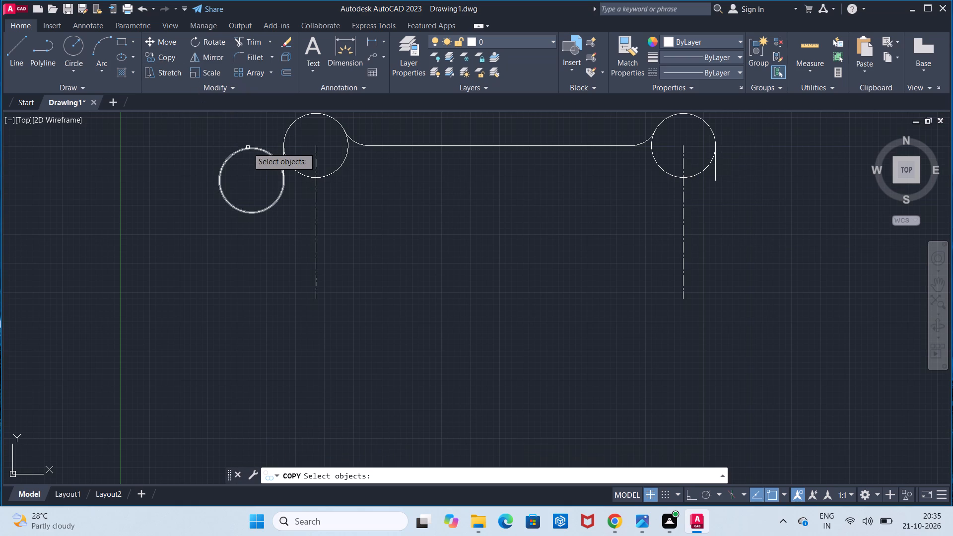
click(248, 147)
key(Return)
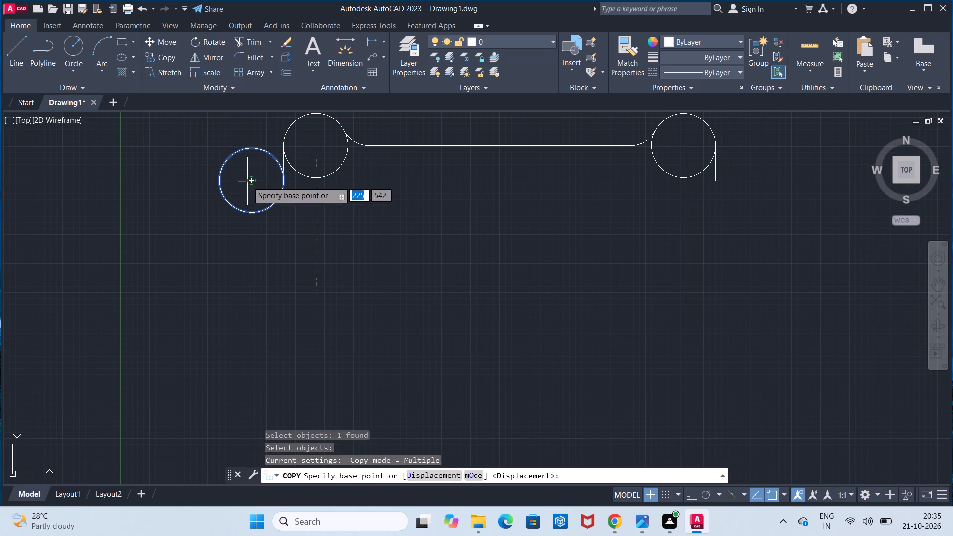
click(247, 181)
click(605, 364)
click(605, 364)
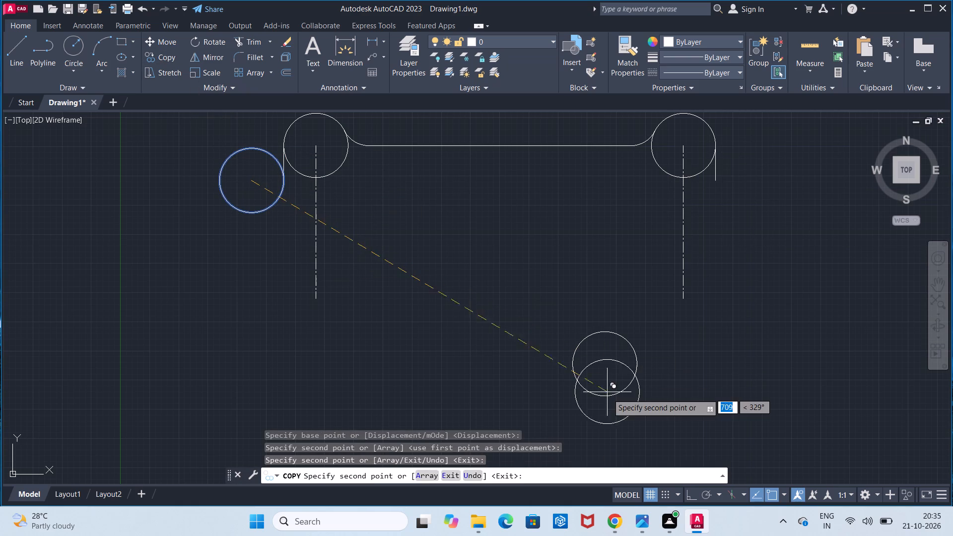
click(608, 394)
key(Escape)
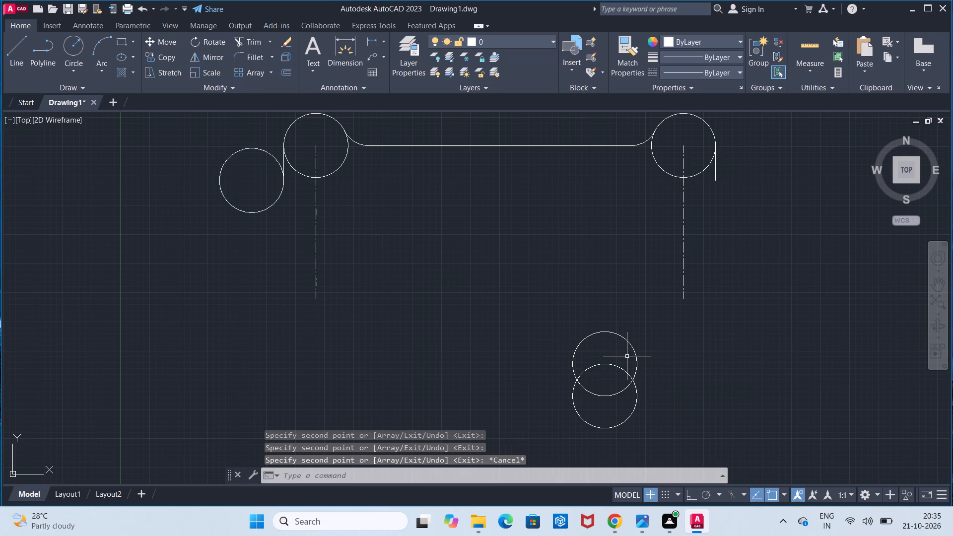
Delete the two coincident upper copies of the circle, keeping only the lowest copy.
click(606, 331)
key(Delete)
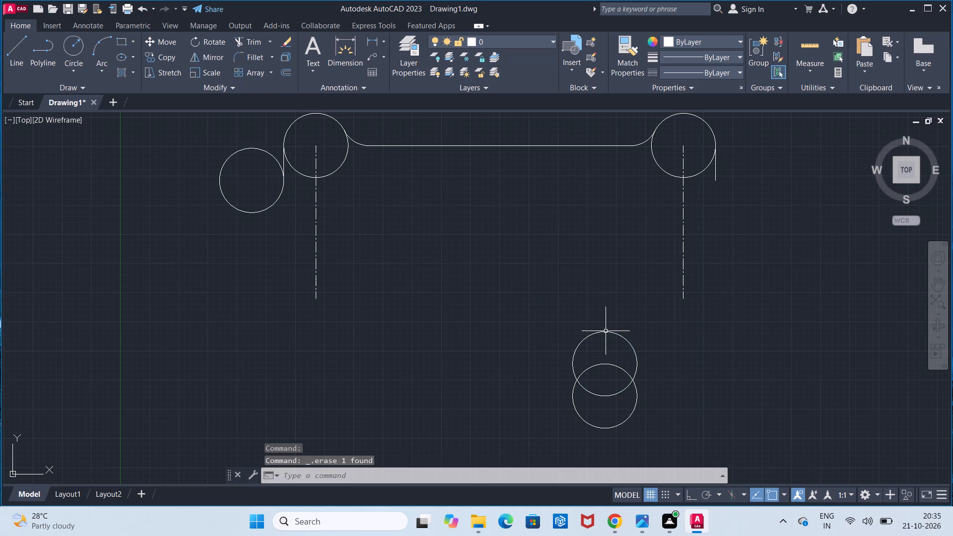
click(609, 331)
key(Delete)
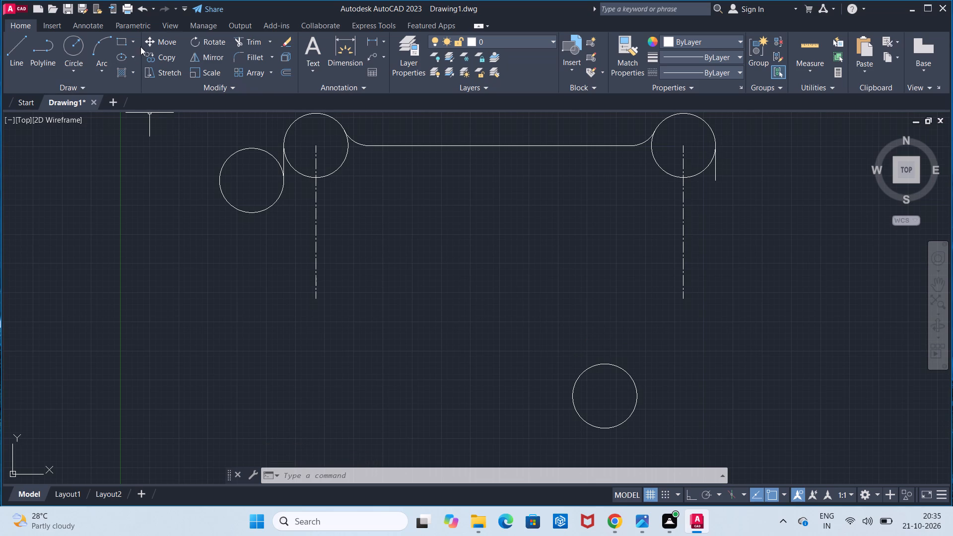
Move the remaining circle copy by its left quadrant onto the lower end of the right 60 mm line.
click(154, 43)
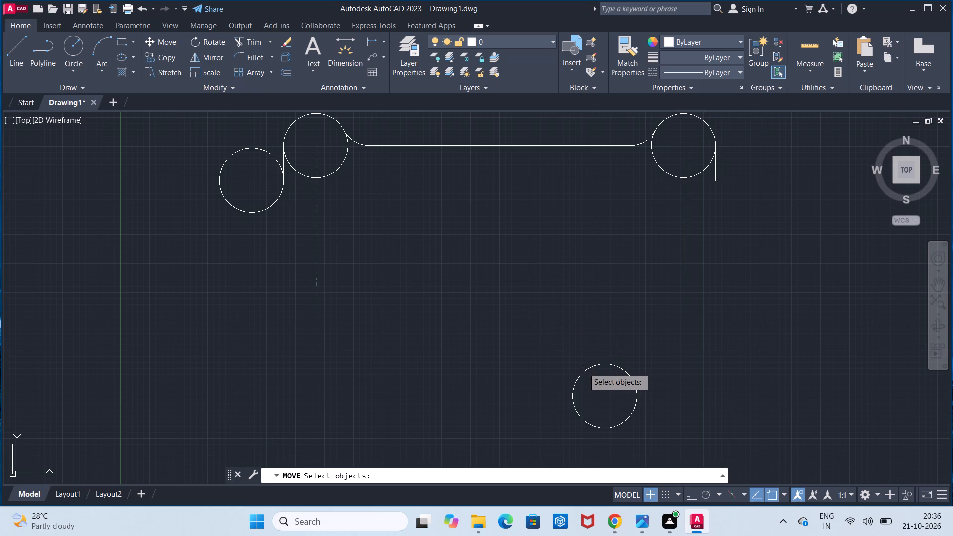
click(588, 368)
key(Return)
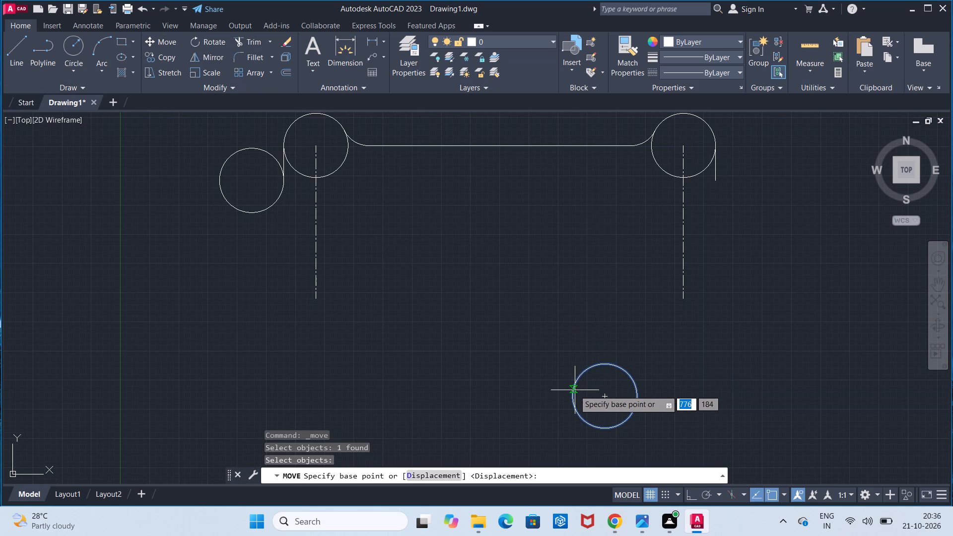
click(573, 401)
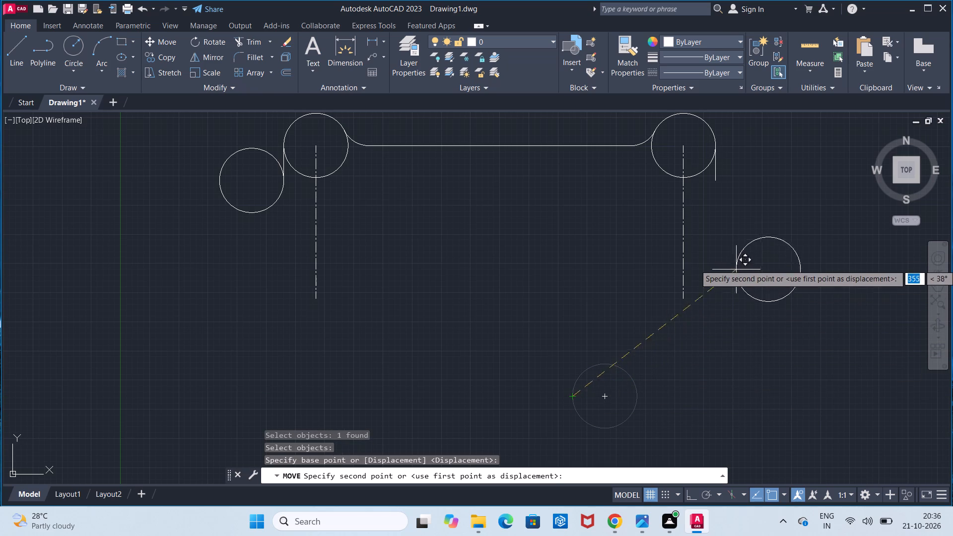
click(718, 180)
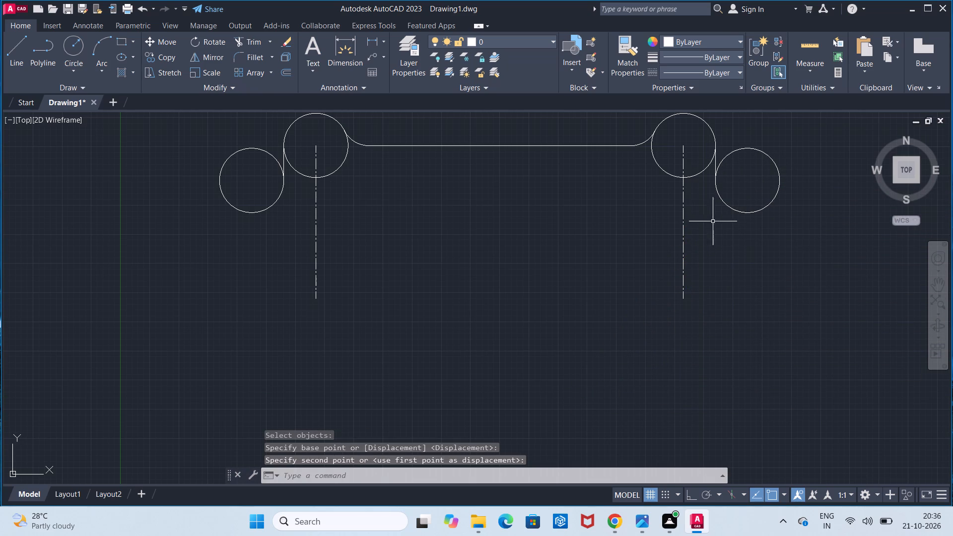
Measure the vertical line between the two right circles with a linear dimension, without placing it.
click(375, 40)
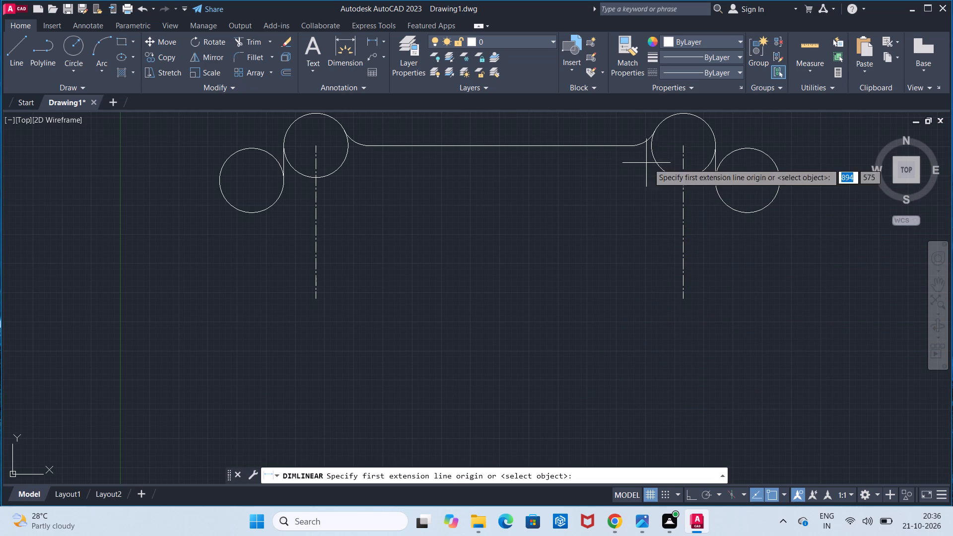
click(715, 146)
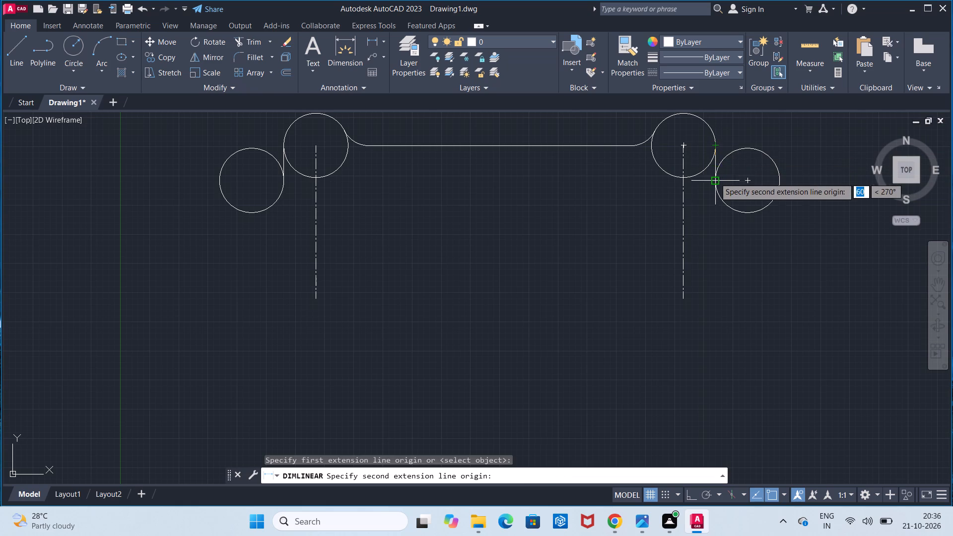
click(715, 178)
key(Escape)
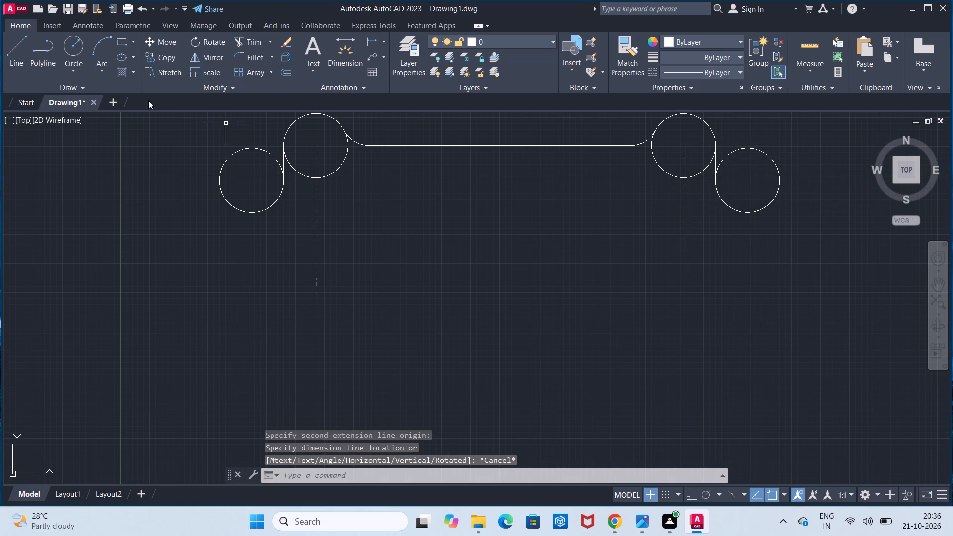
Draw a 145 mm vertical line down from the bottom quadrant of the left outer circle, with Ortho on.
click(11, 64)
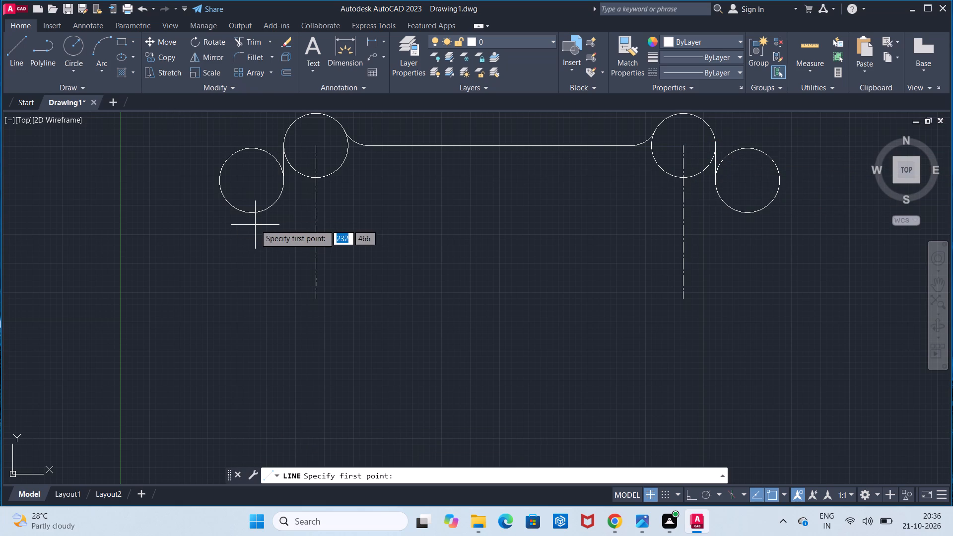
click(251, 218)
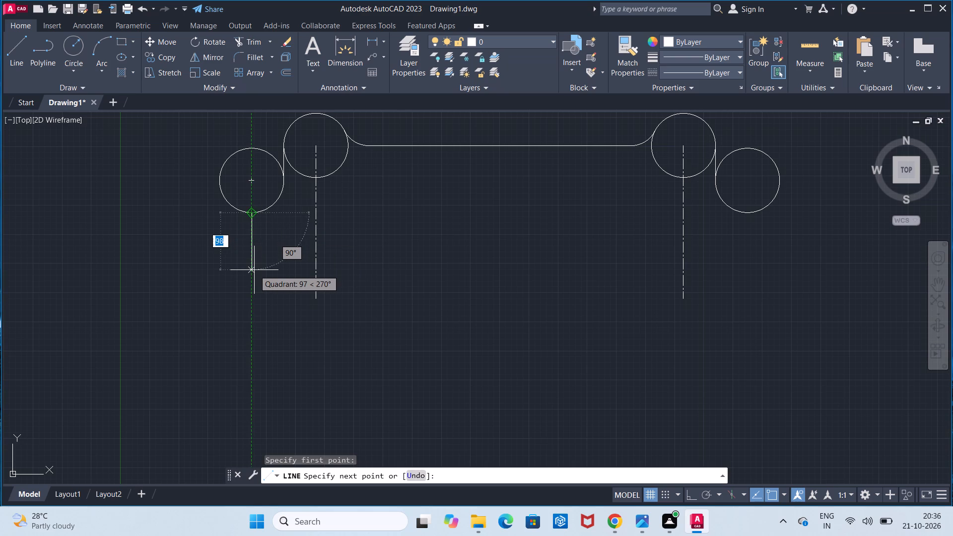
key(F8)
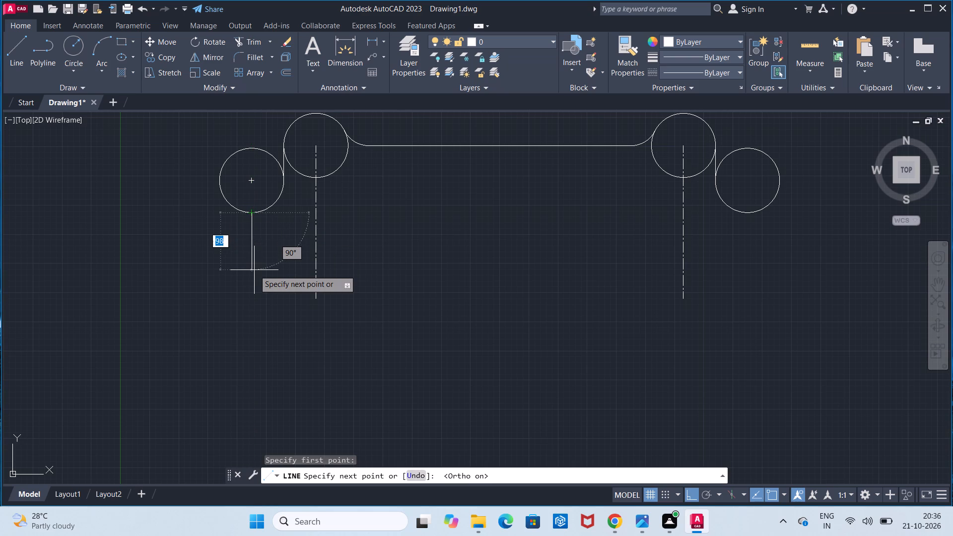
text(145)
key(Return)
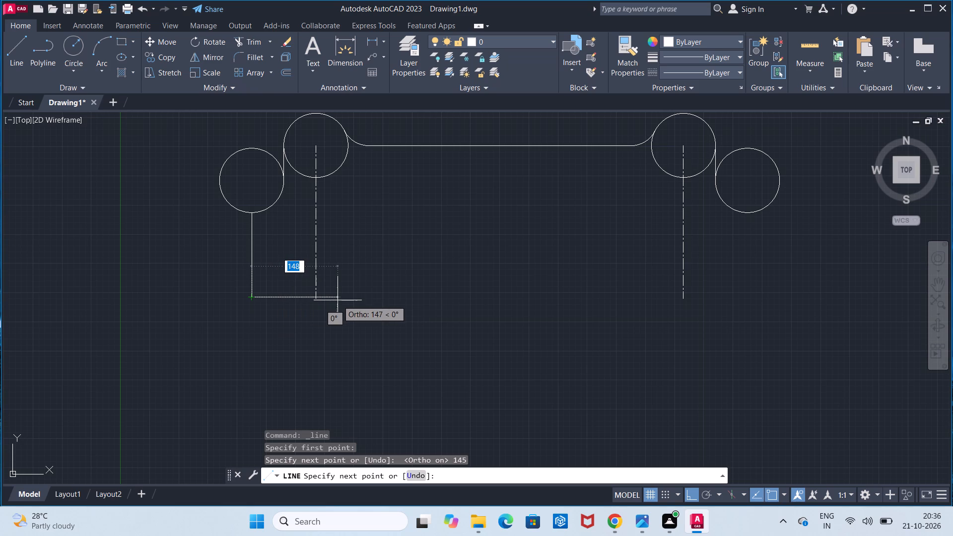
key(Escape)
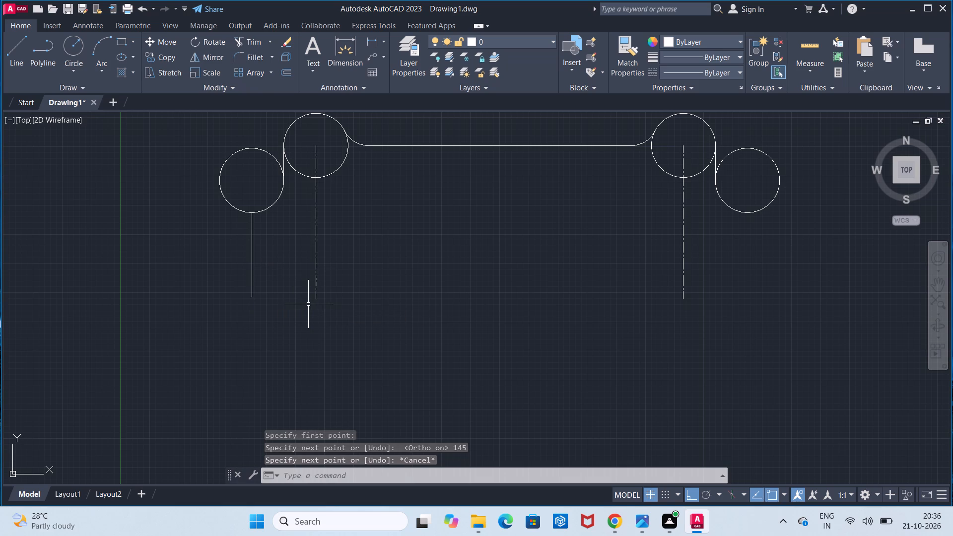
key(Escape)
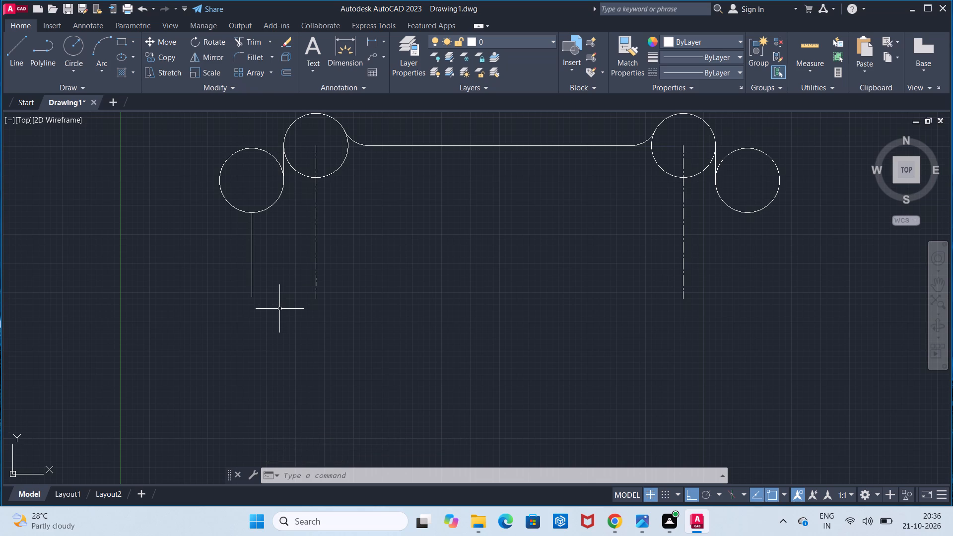
Delete the left outer circle, the 145 mm line beneath it and the right outer circle.
click(215, 46)
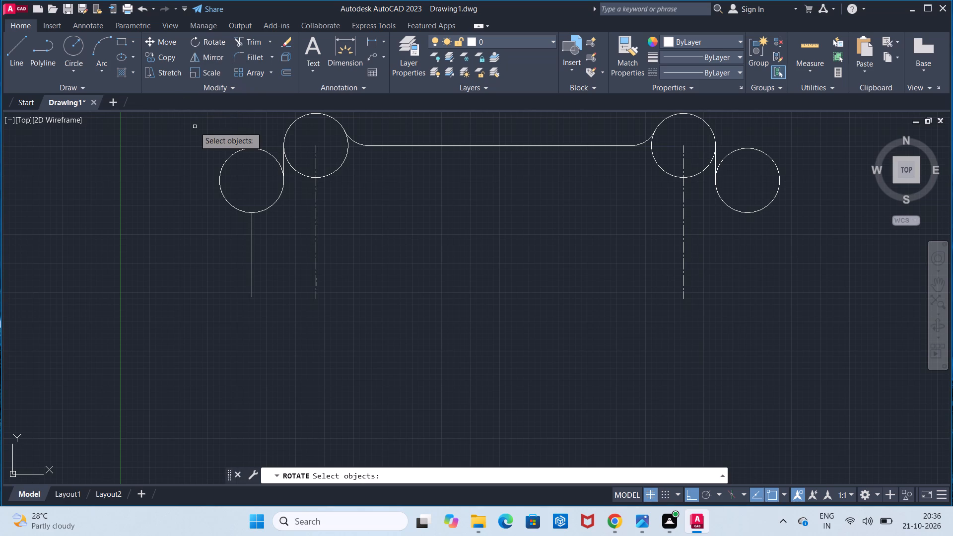
key(Escape)
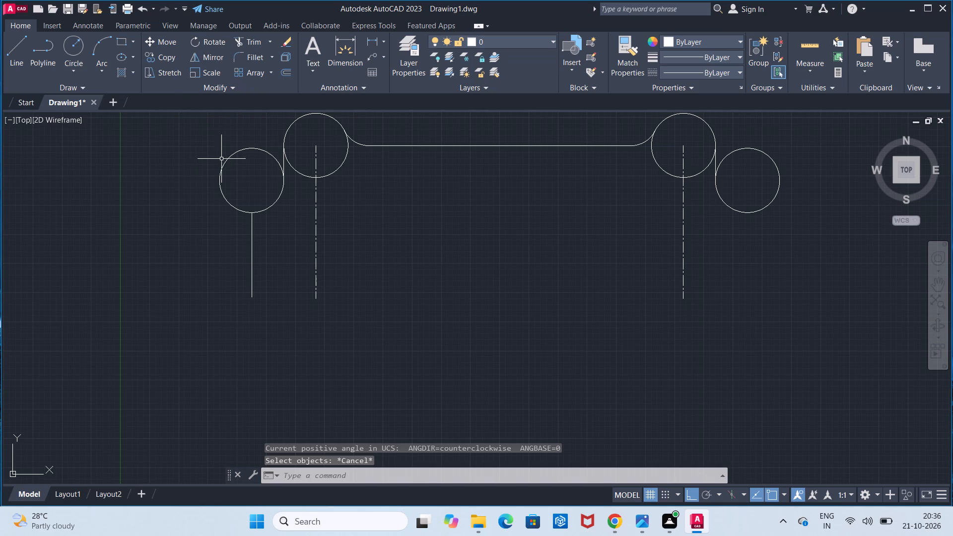
click(229, 155)
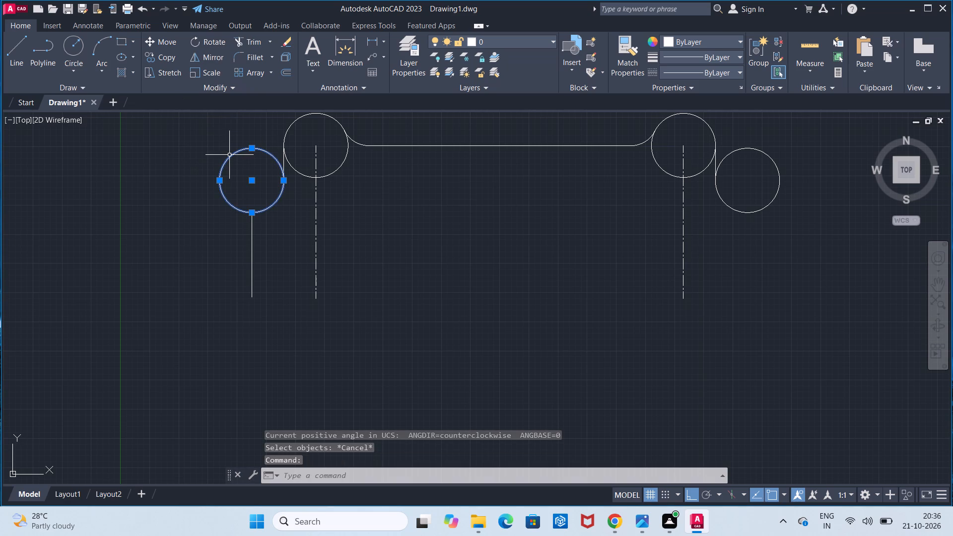
key(Delete)
click(252, 220)
key(Delete)
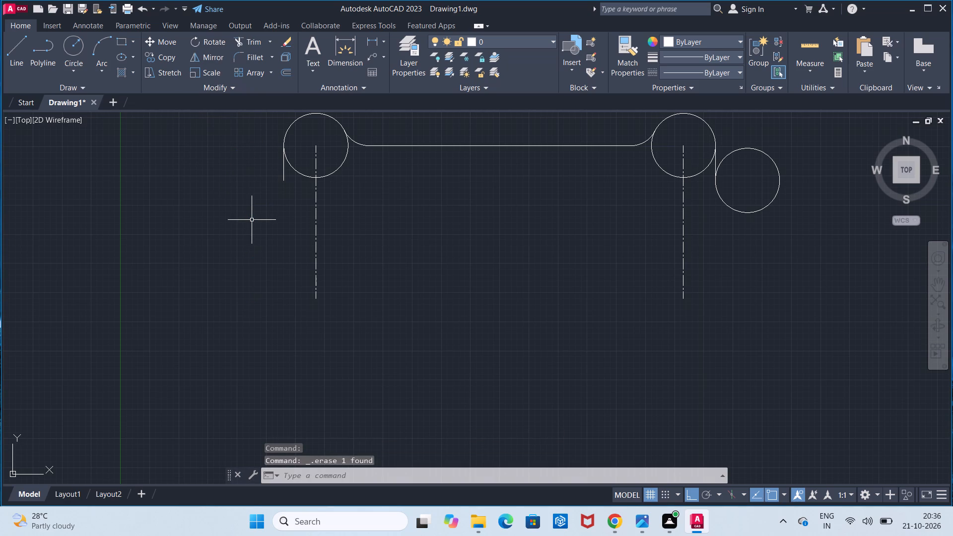
click(779, 176)
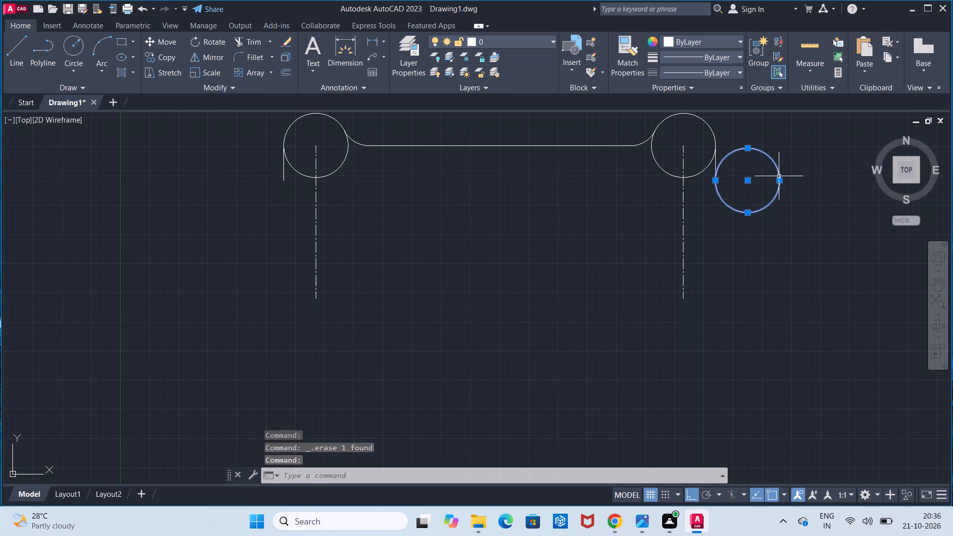
key(Delete)
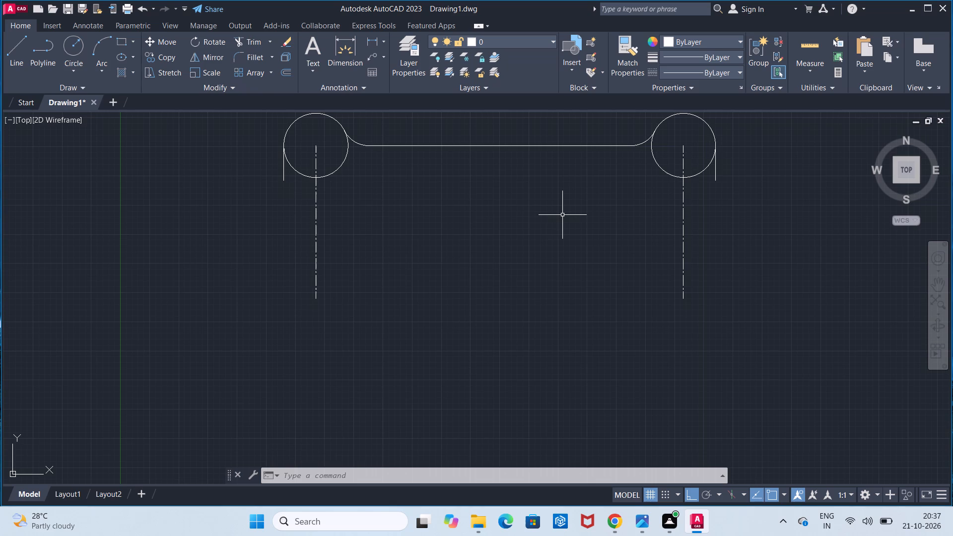
Replace the left 60 mm vertical line with a 117 mm line straight down from the left circle's outer quadrant.
click(283, 179)
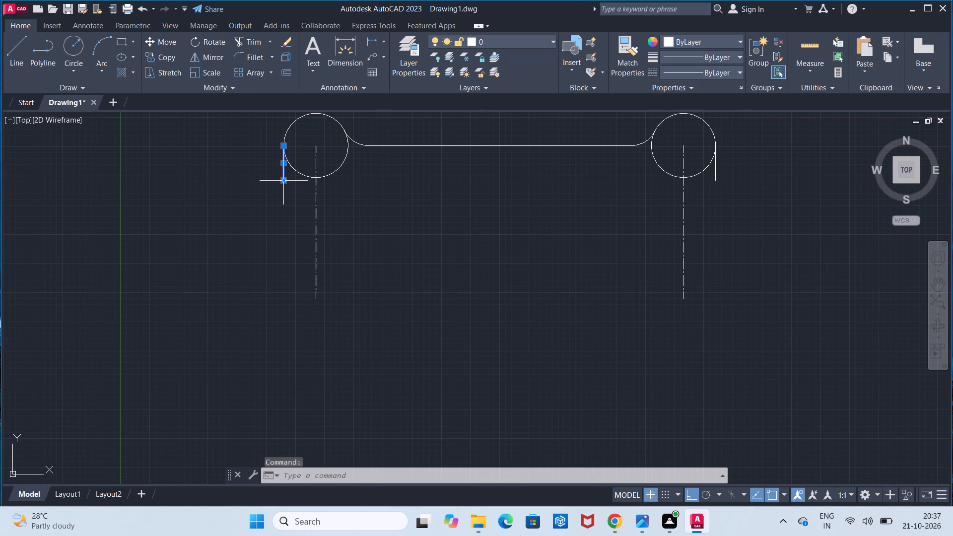
key(Delete)
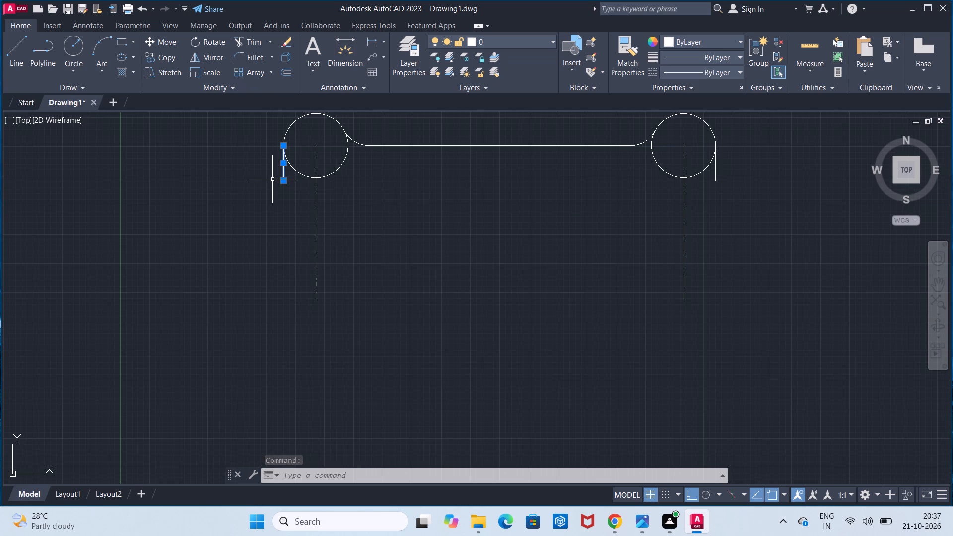
key(Delete)
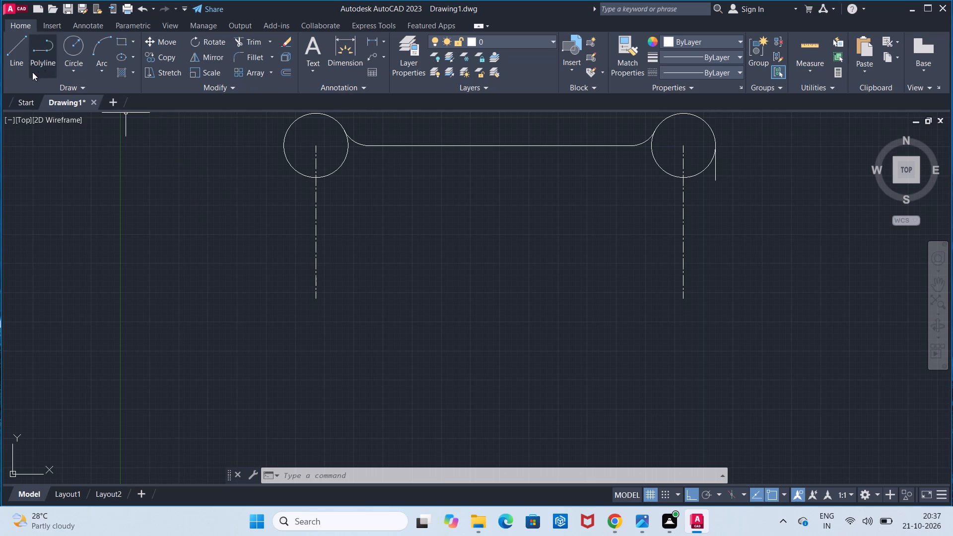
click(17, 68)
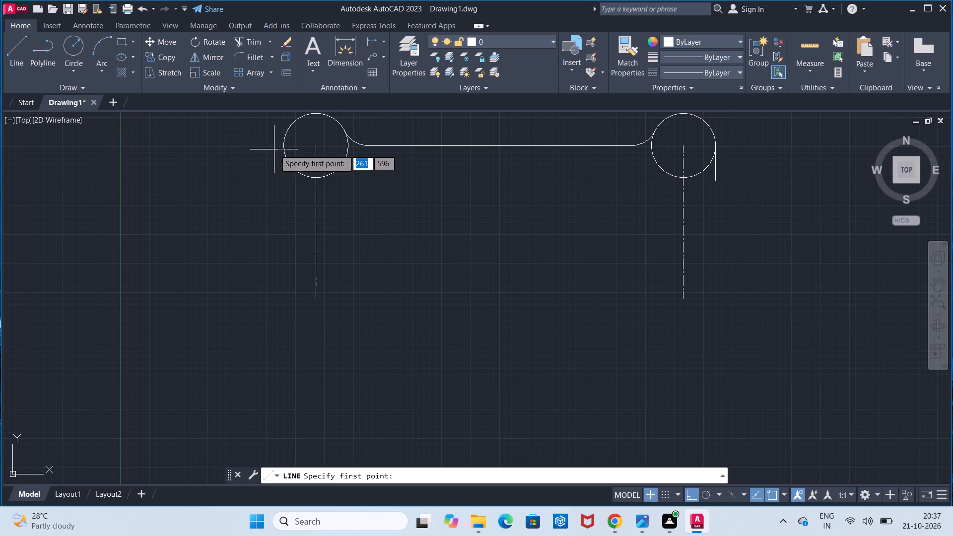
click(281, 147)
text(11)
key(7)
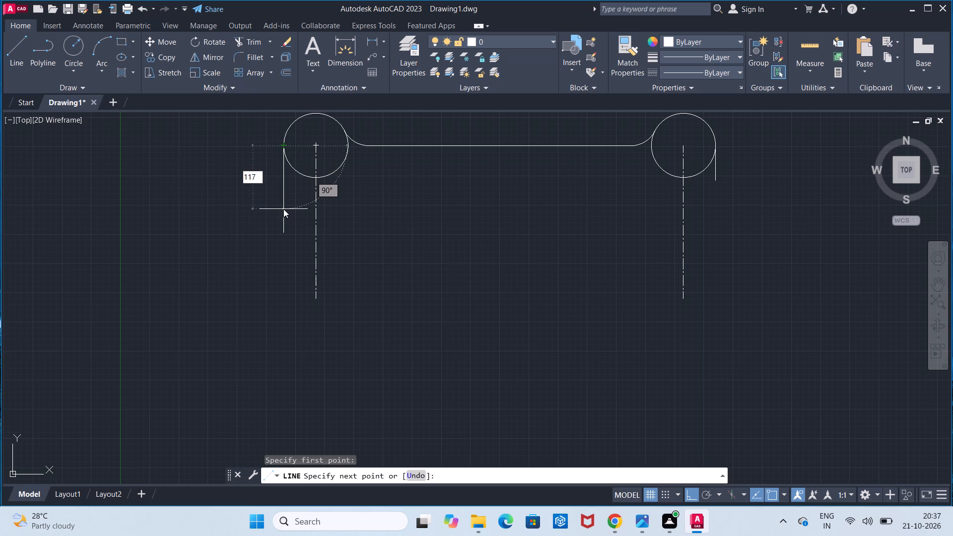
key(Return)
key(Escape)
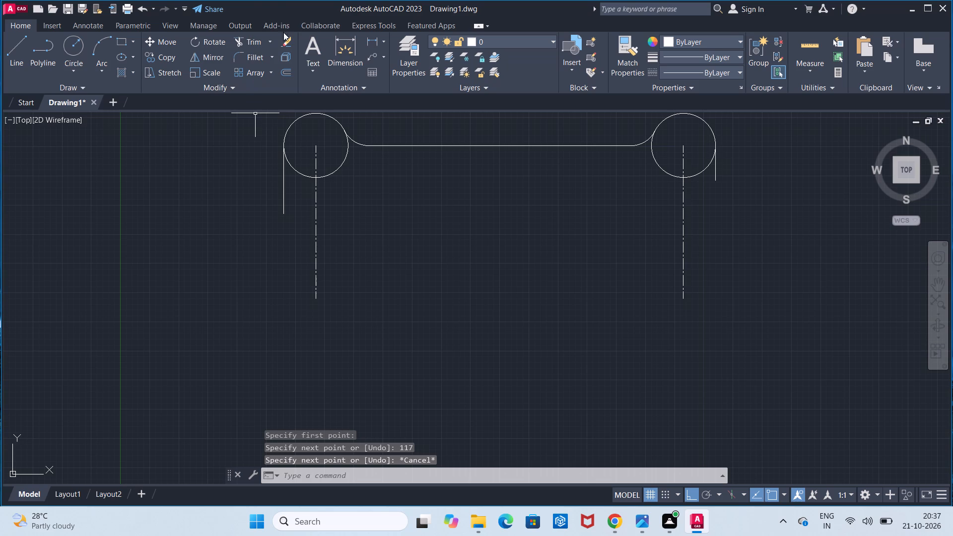
Measure the left vertical centerline from the circle's center to its lower end with a linear dimension, without placing it.
click(371, 43)
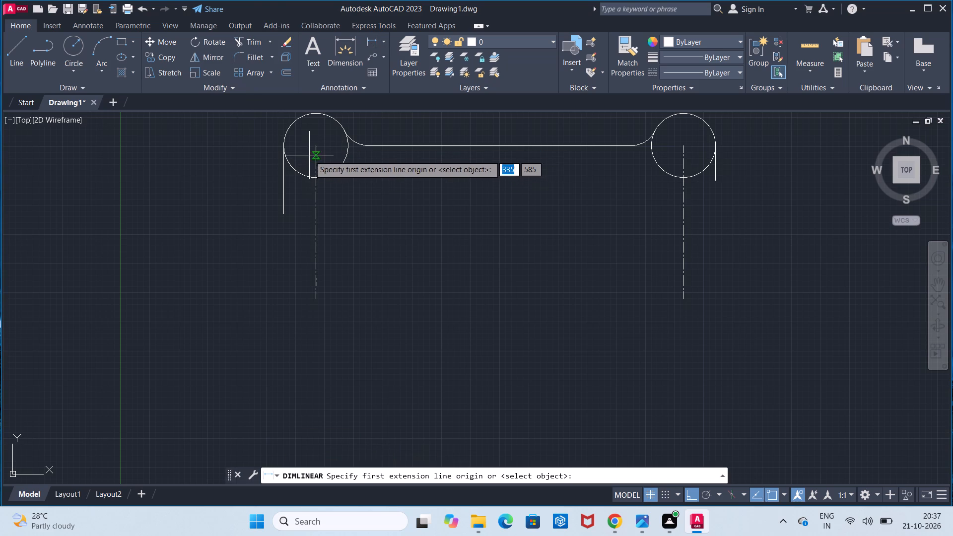
click(315, 150)
click(315, 303)
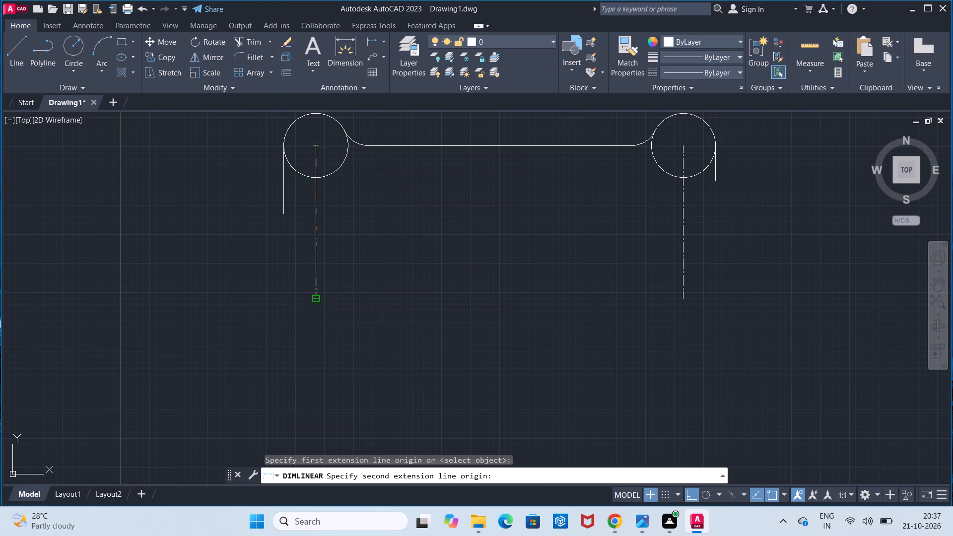
key(Escape)
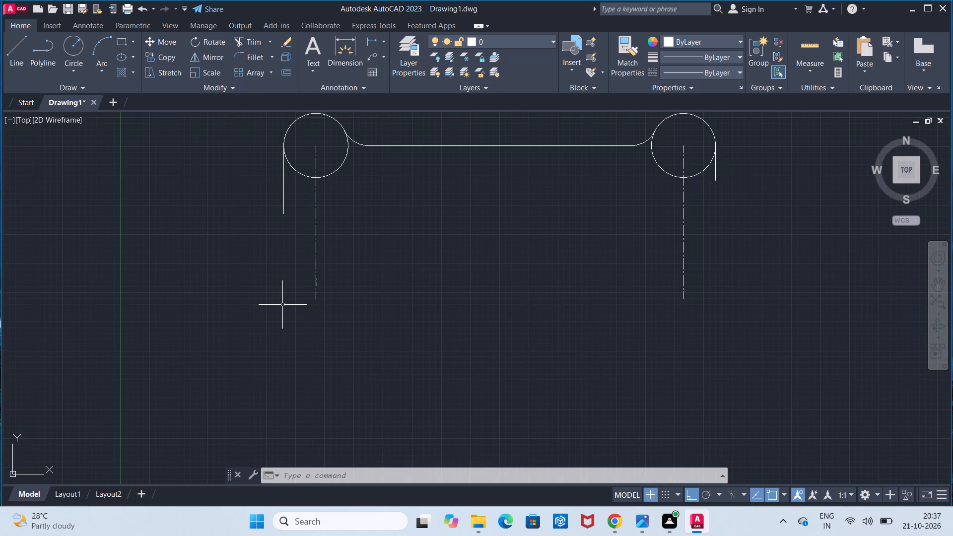
Replace the right 60 mm vertical line with a 117 mm line straight down from the right circle's outer quadrant.
click(9, 59)
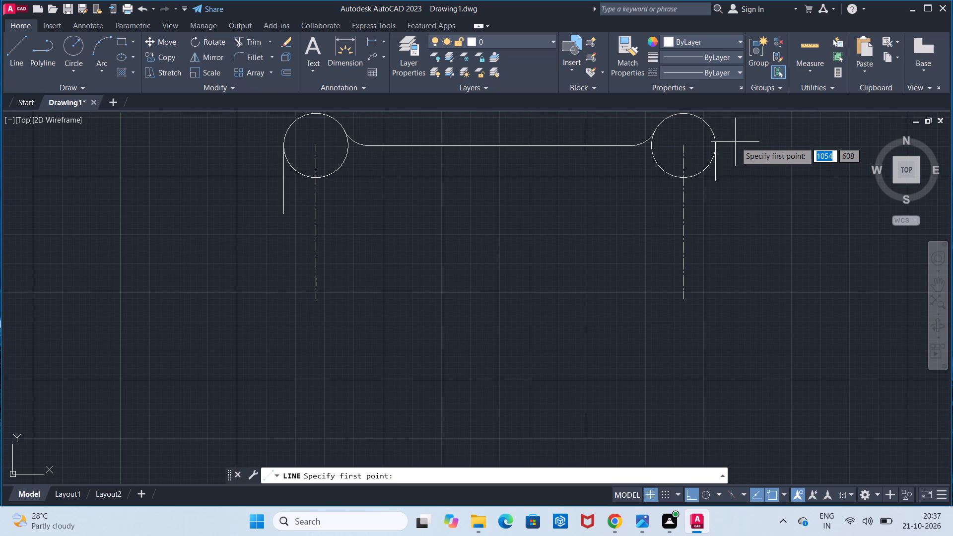
key(Escape)
click(714, 168)
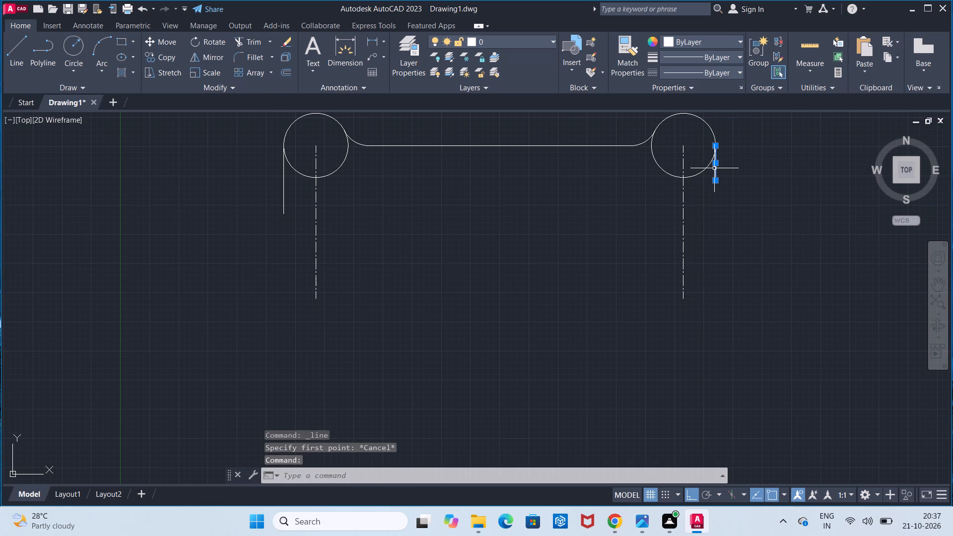
key(Delete)
click(15, 65)
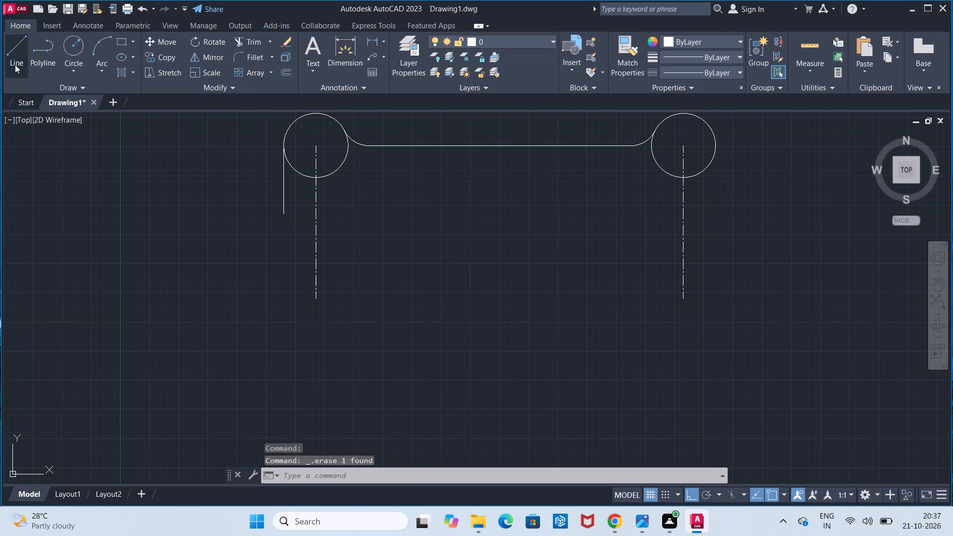
click(712, 146)
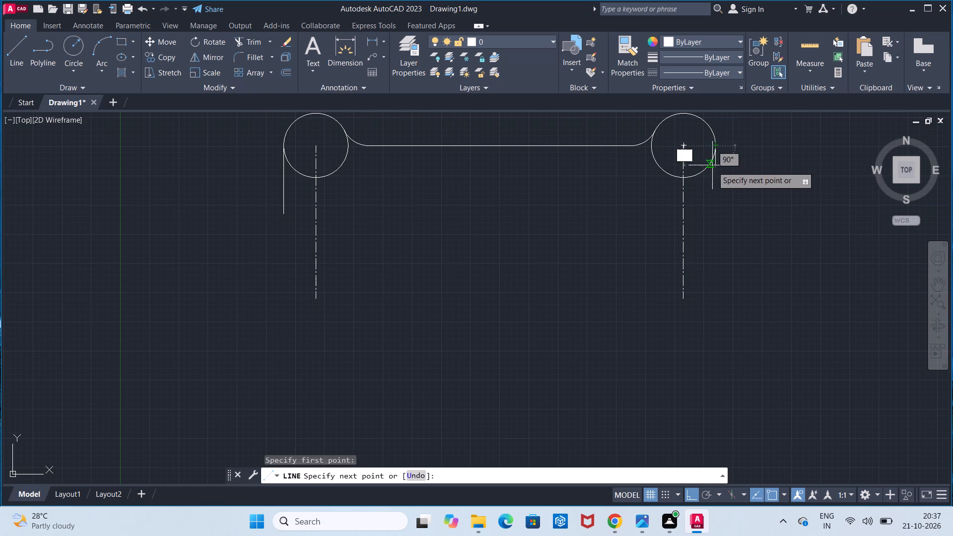
key(2)
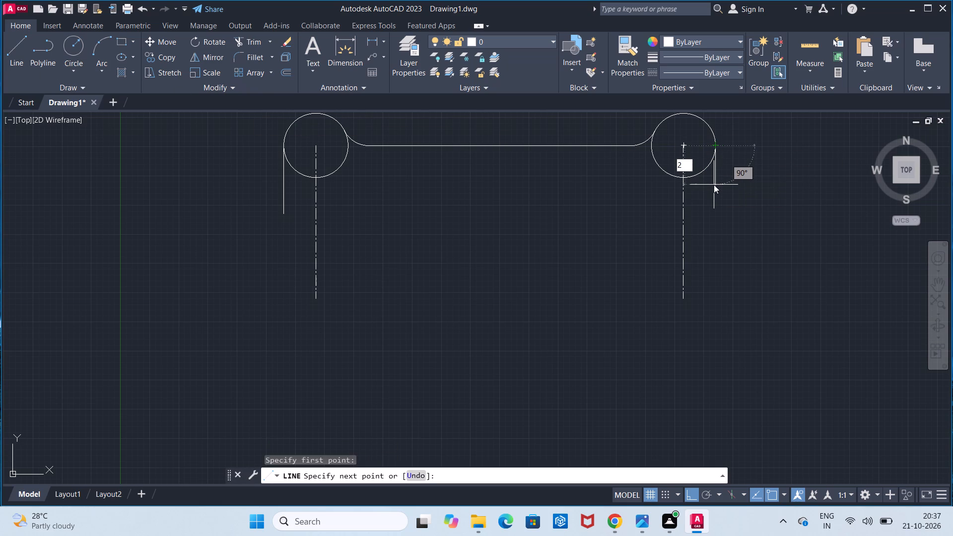
key(BackSpace)
text(117)
key(Return)
key(Escape)
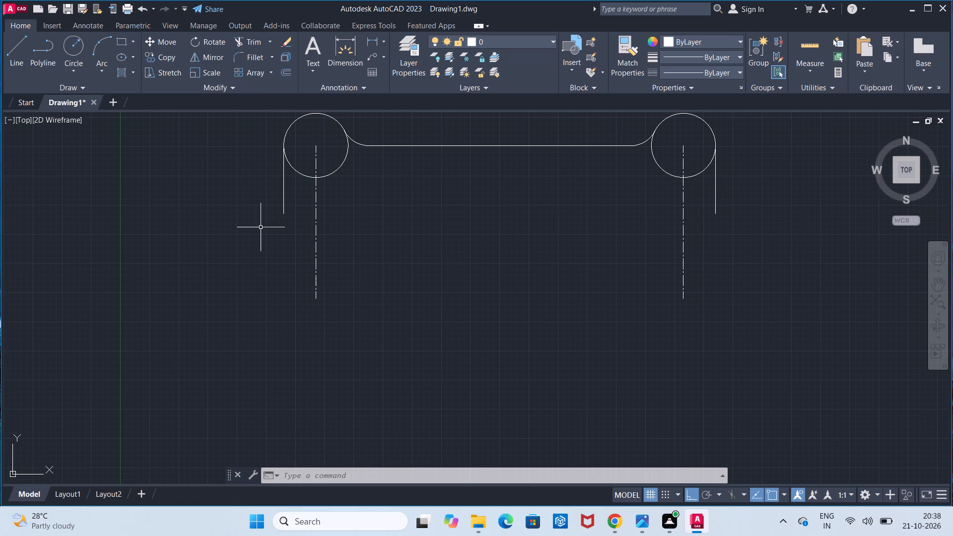
Draw a 55 mm line outward from the lower end of the left 117 mm vertical, continuing 145 mm straight down.
click(6, 72)
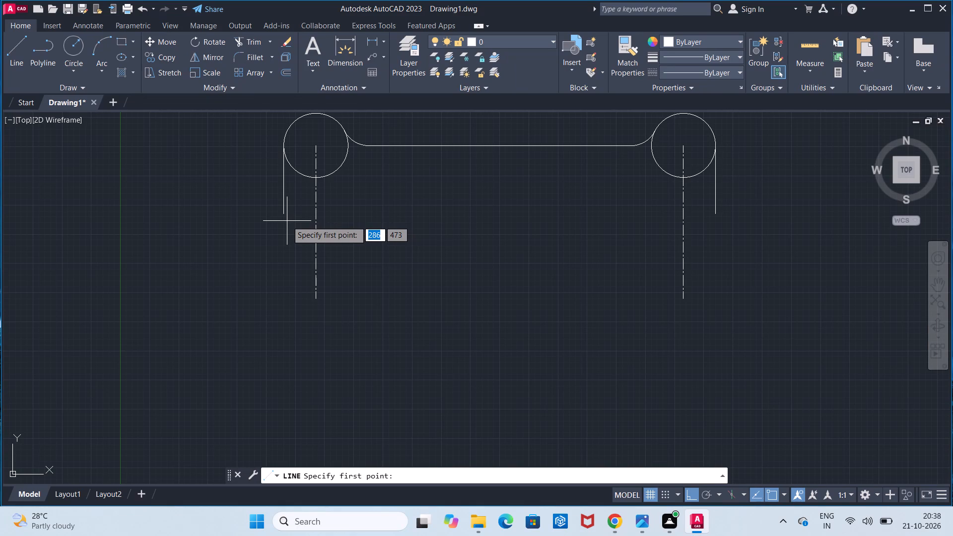
click(282, 215)
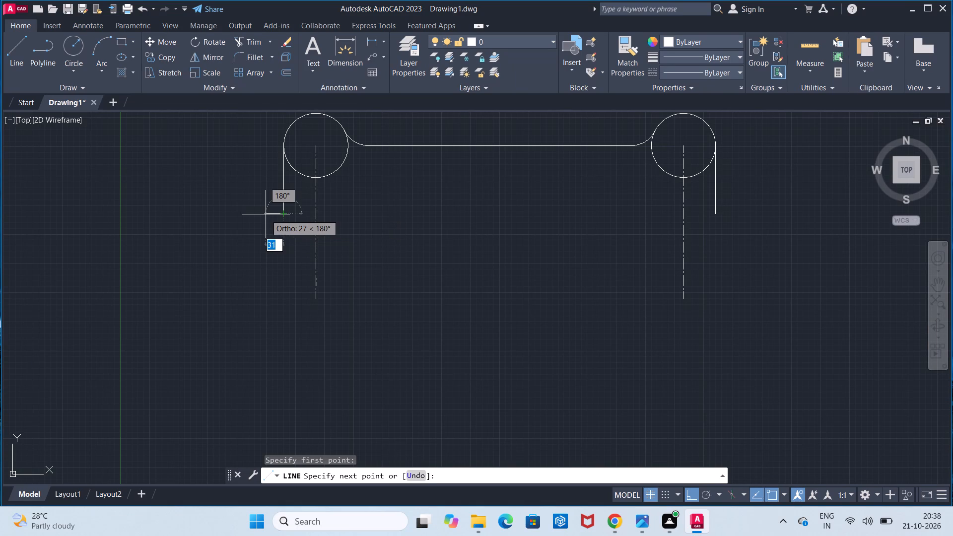
text(55)
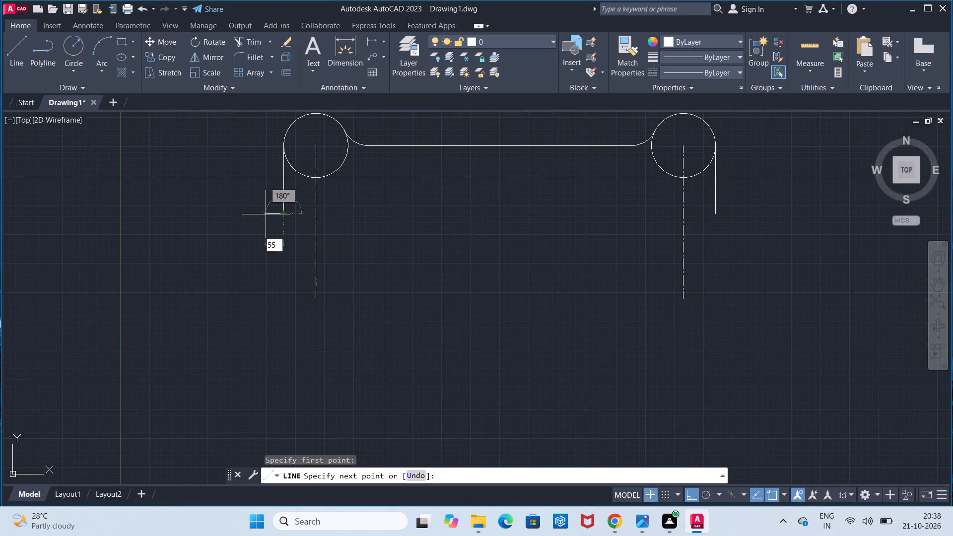
key(Return)
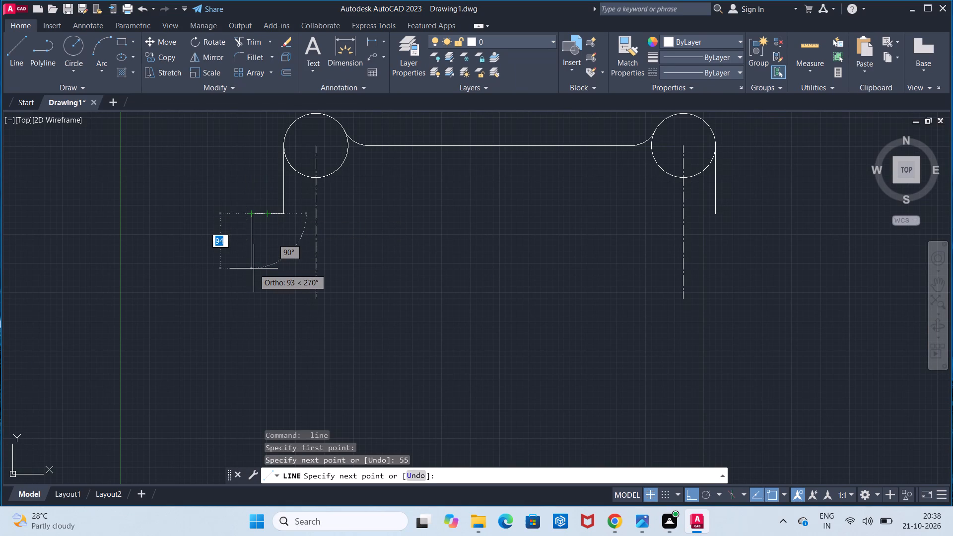
text(145)
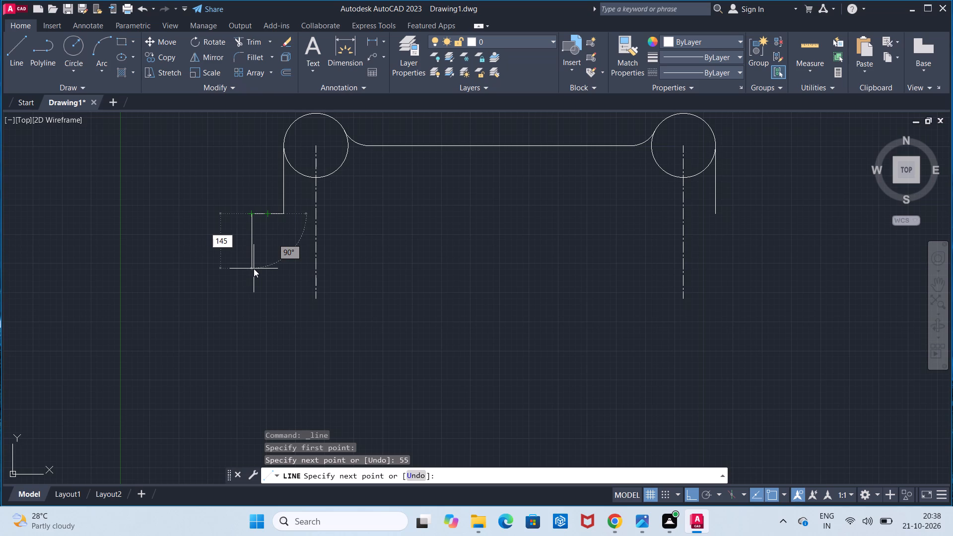
key(Return)
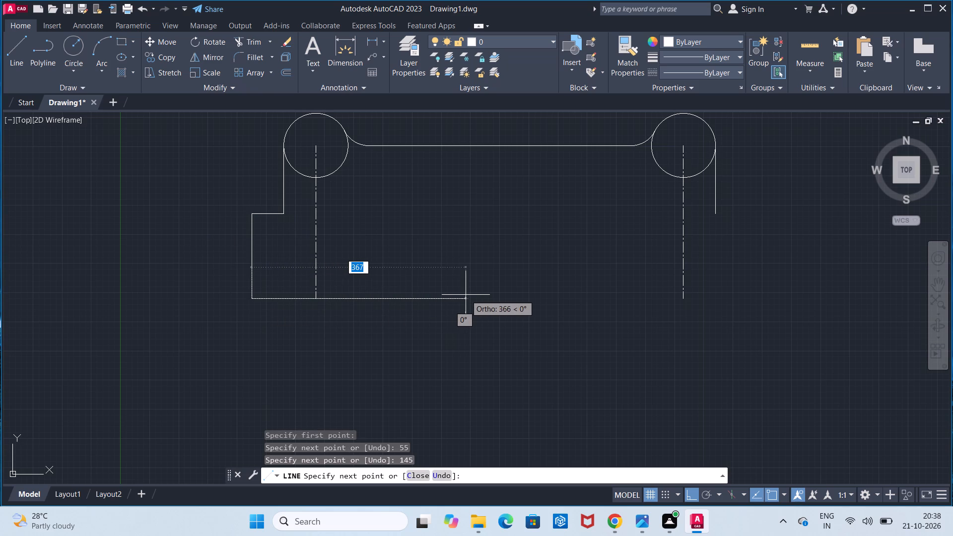
key(Escape)
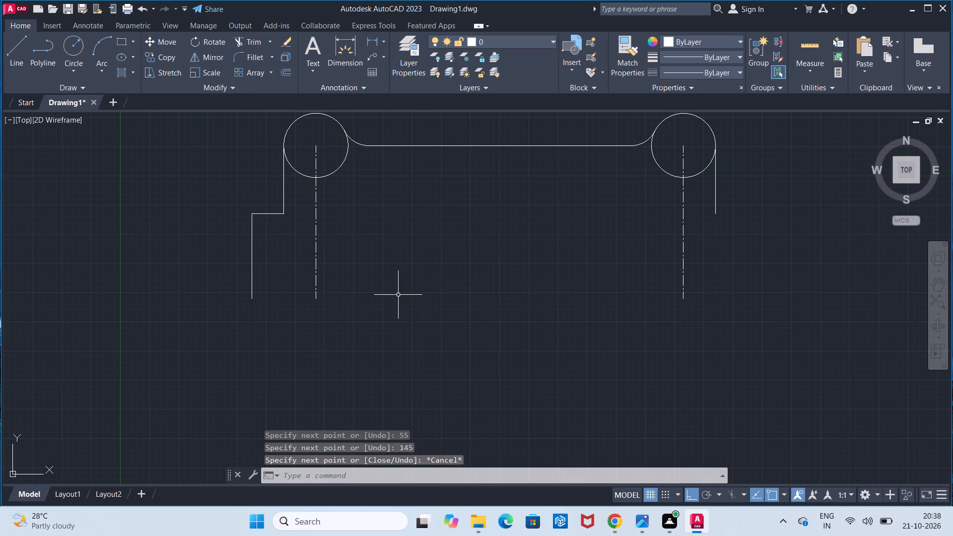
Draw a 55 mm line outward from the lower end of the right 117 mm vertical, continuing 145 mm straight down.
click(13, 70)
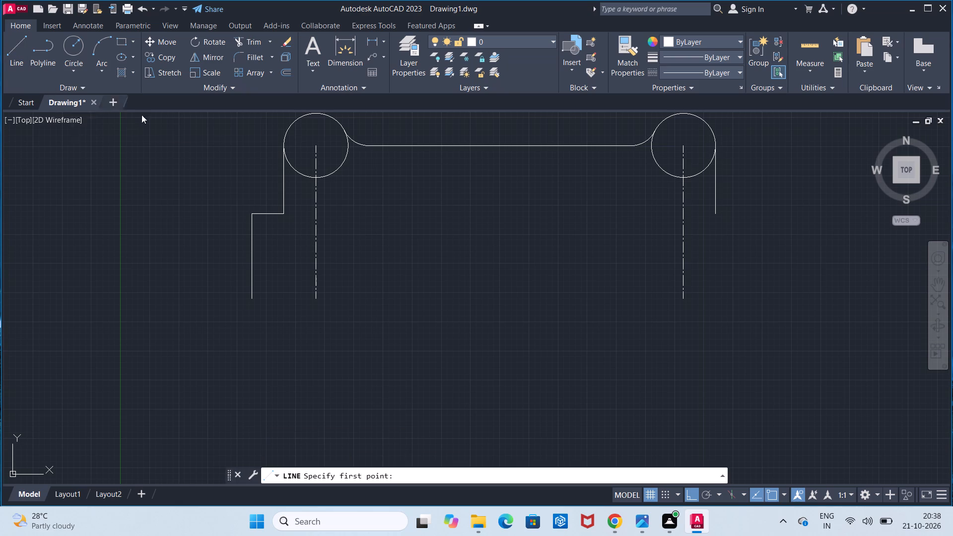
click(715, 212)
text(55)
key(Return)
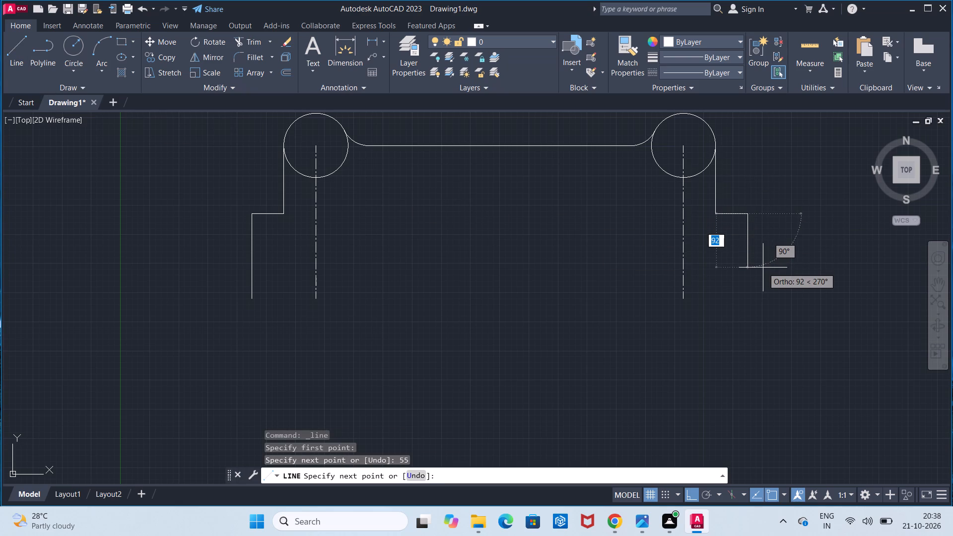
text(145)
key(Return)
key(Escape)
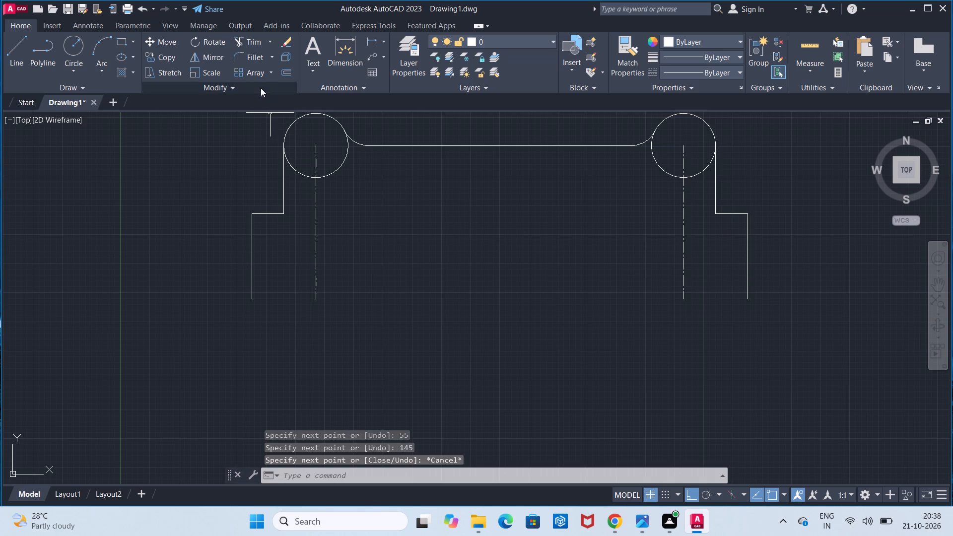
Fillet the left and right corners between the 117 mm verticals and the 55 mm horizontal lines with radius 55 mm.
click(257, 62)
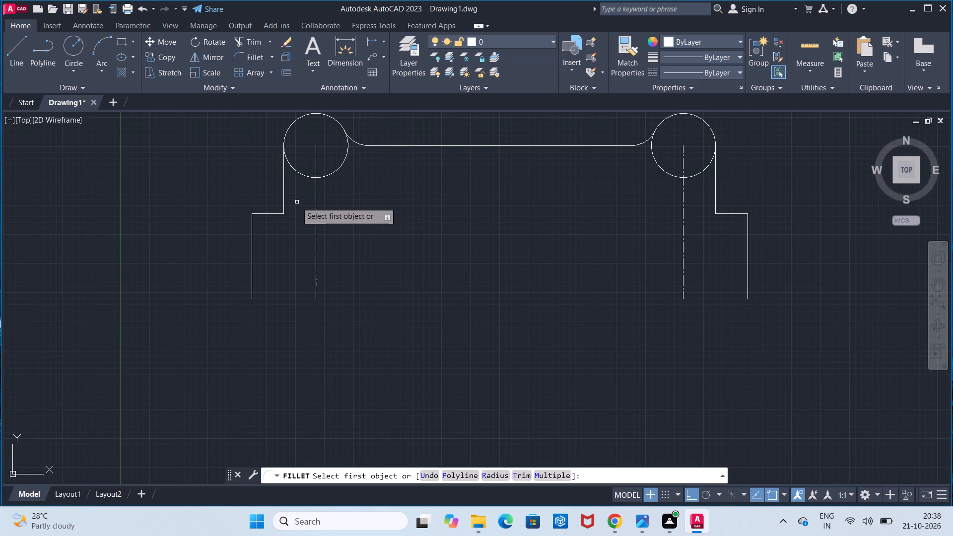
click(283, 206)
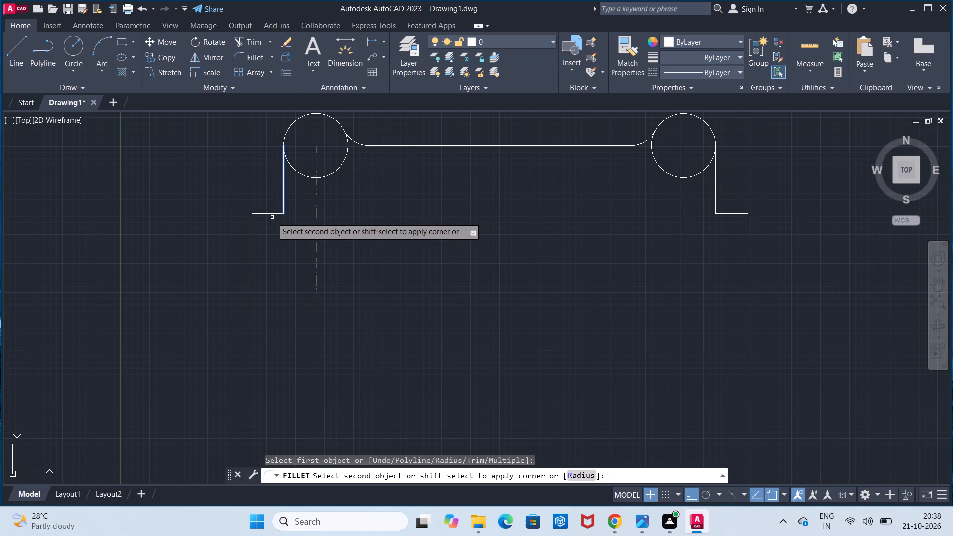
click(592, 474)
click(573, 476)
text(55)
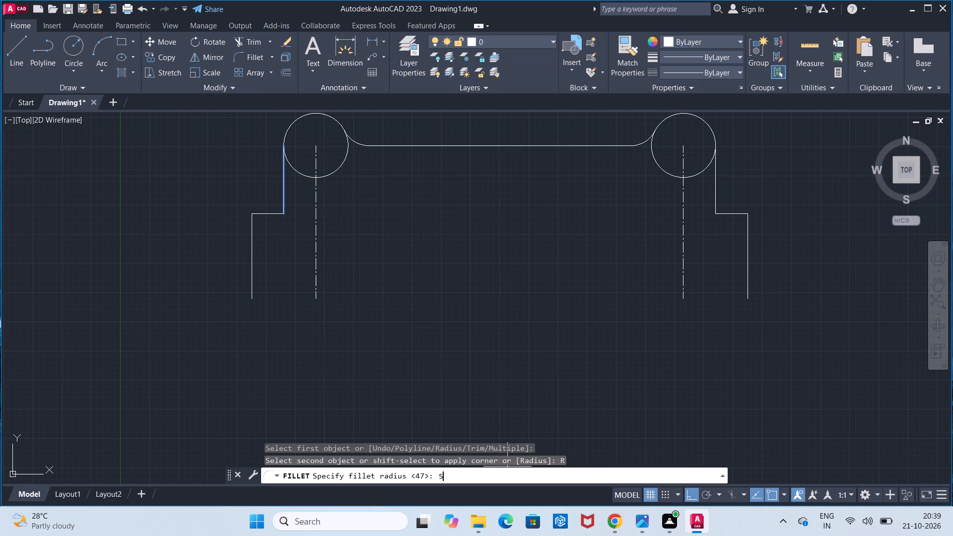
key(Return)
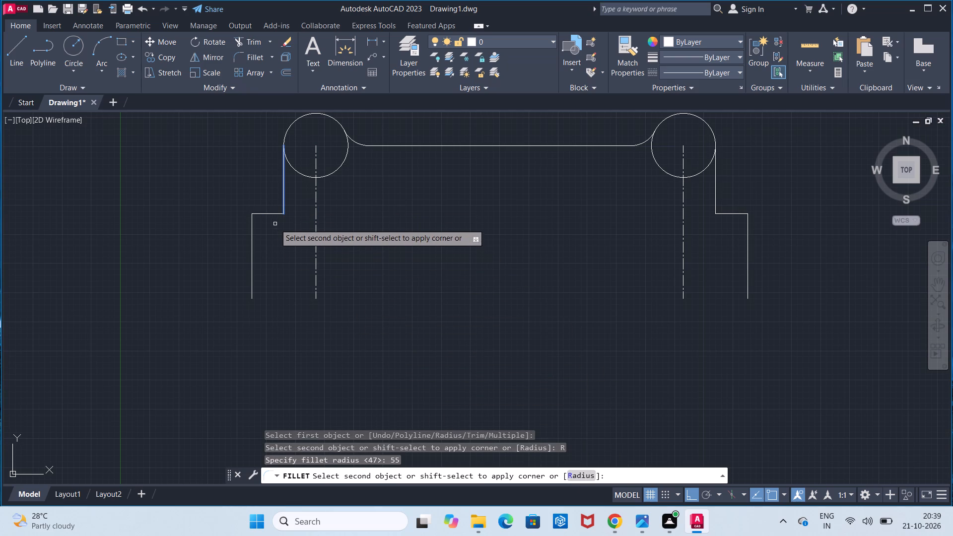
click(272, 214)
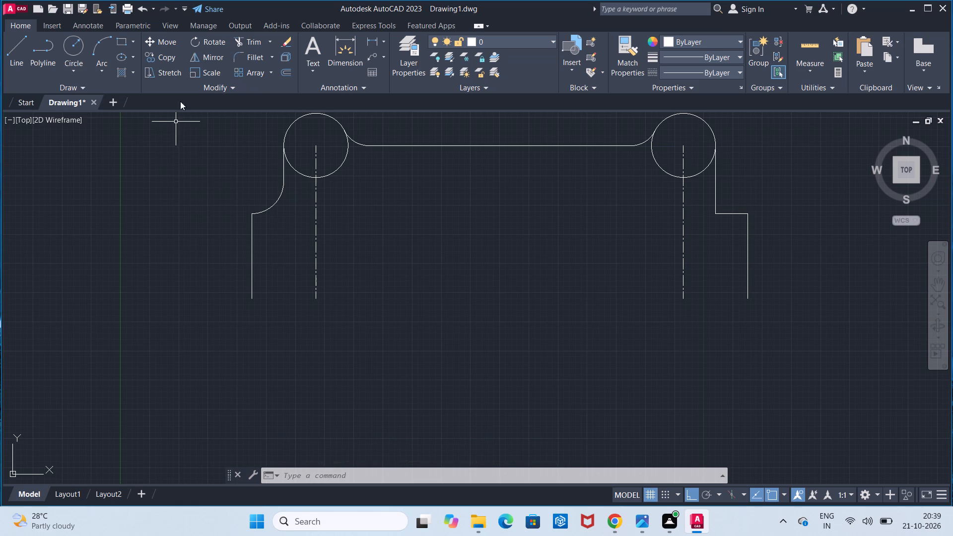
click(251, 59)
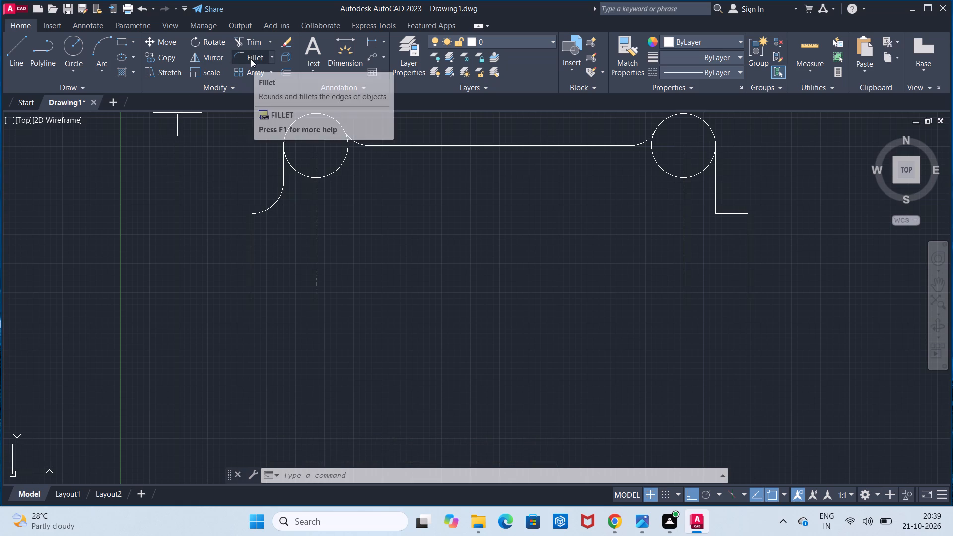
click(714, 195)
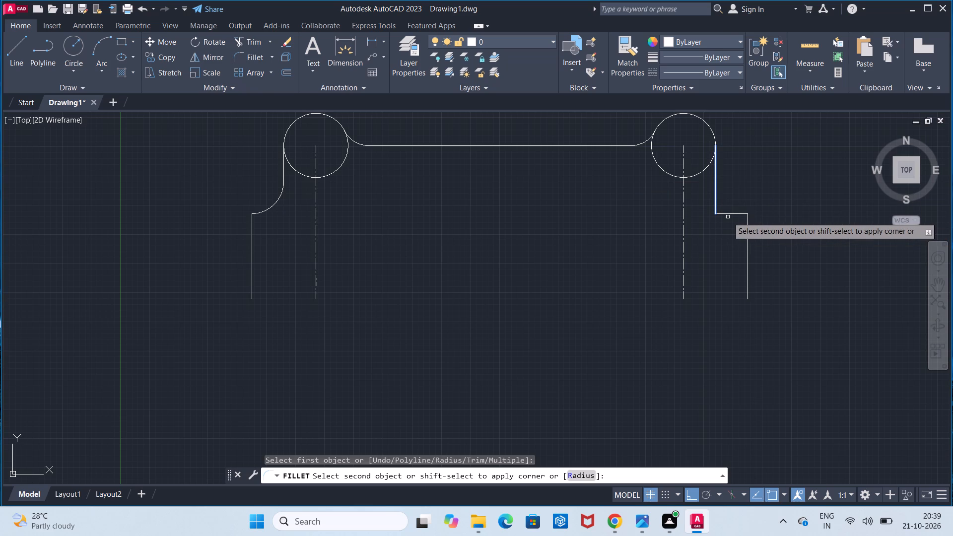
click(726, 213)
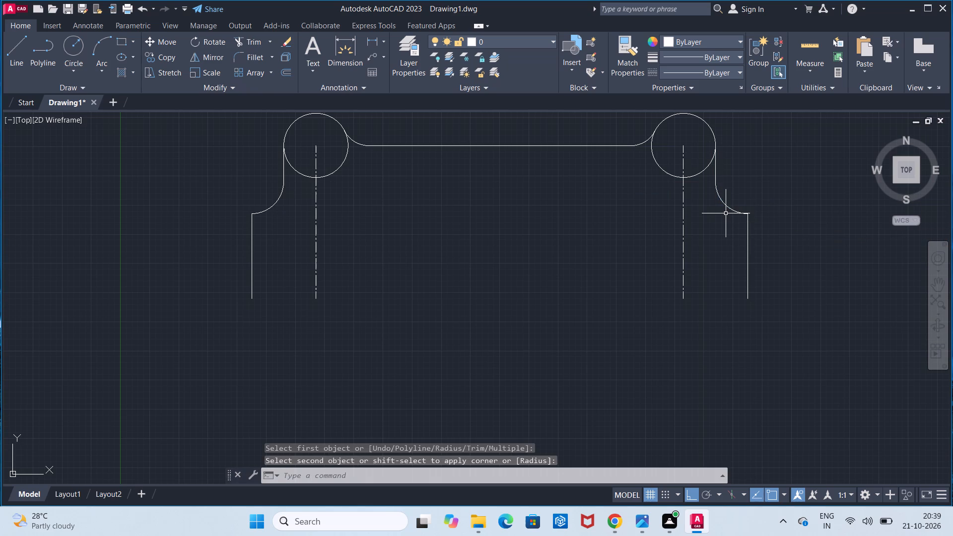
key(Escape)
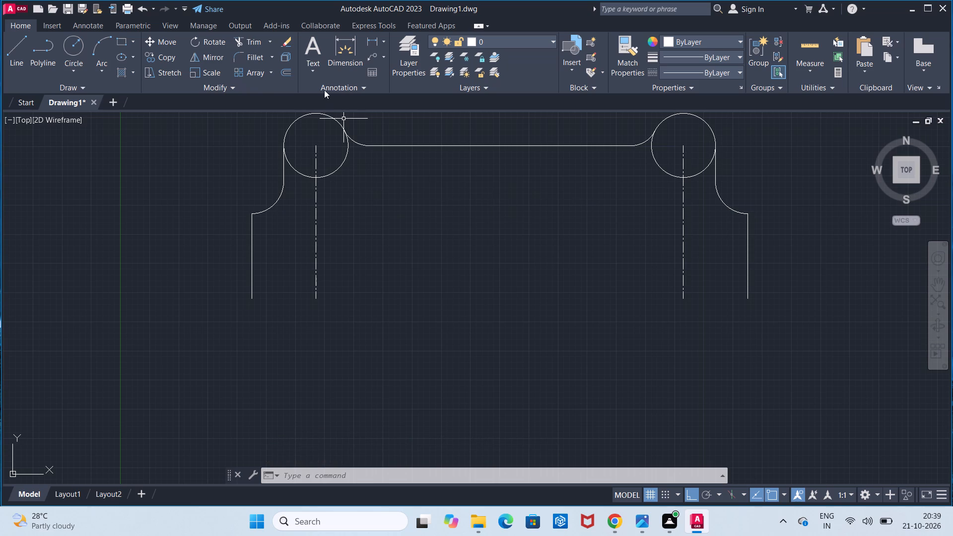
Measure the width between the lower ends of the two outer 145 mm verticals with a linear dimension, without placing it.
click(379, 44)
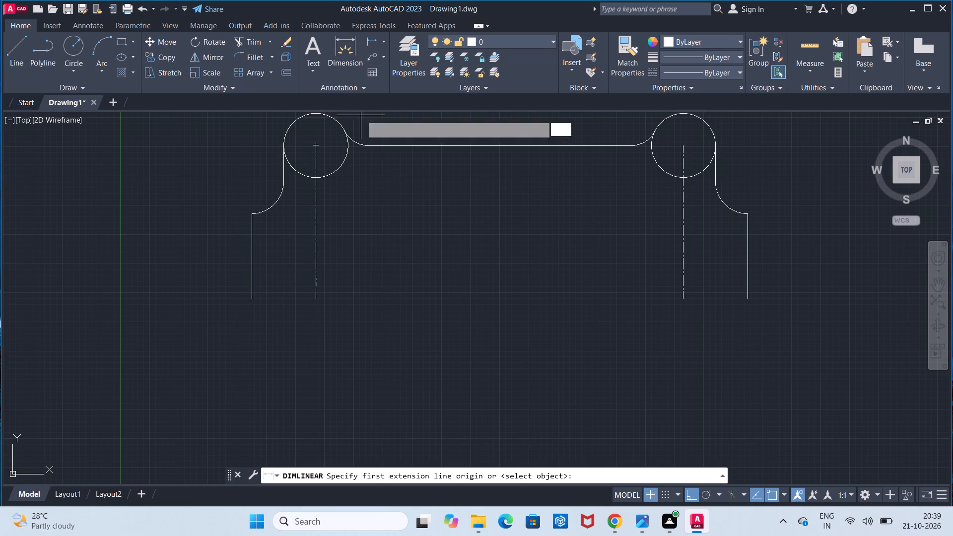
click(255, 300)
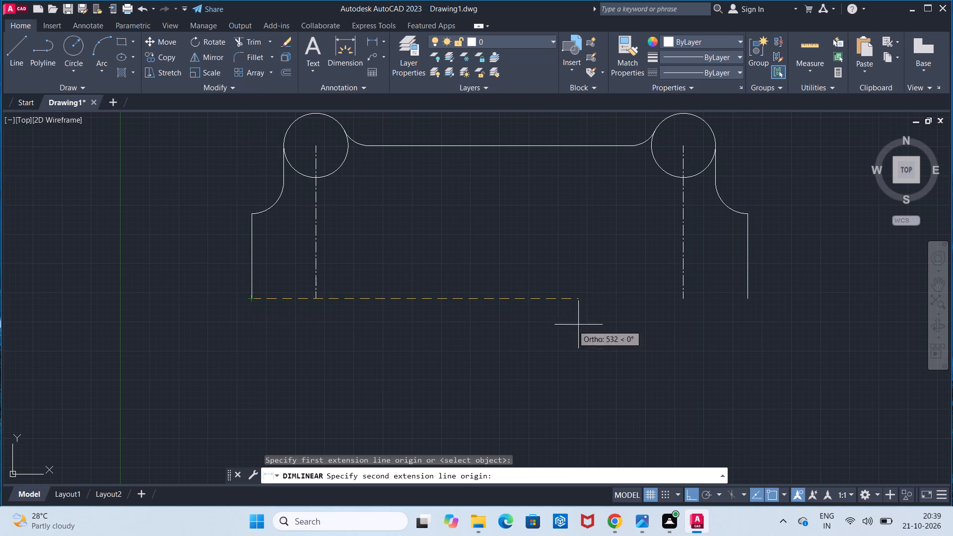
click(746, 302)
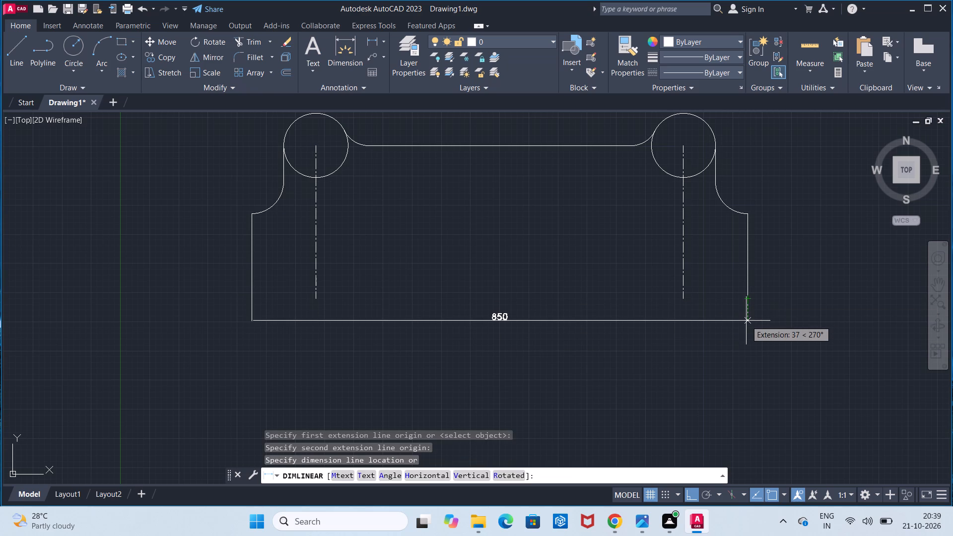
key(Escape)
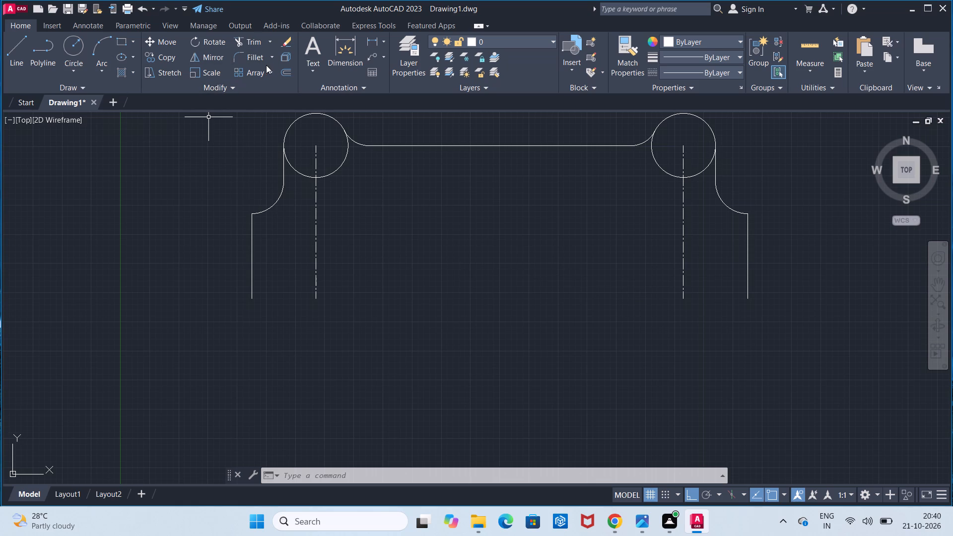
Offset the left and right 145 mm vertical lines outward by 20 mm.
click(281, 67)
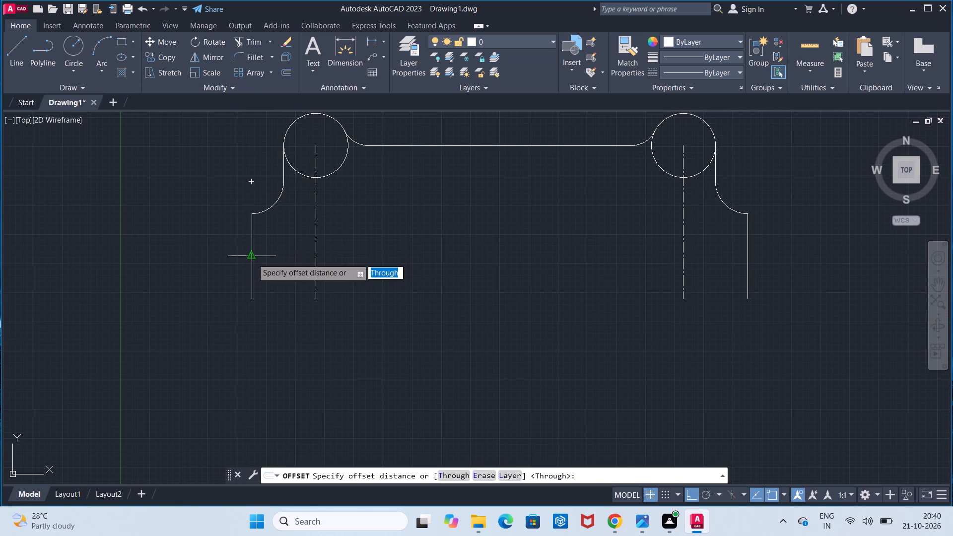
click(252, 259)
key(2)
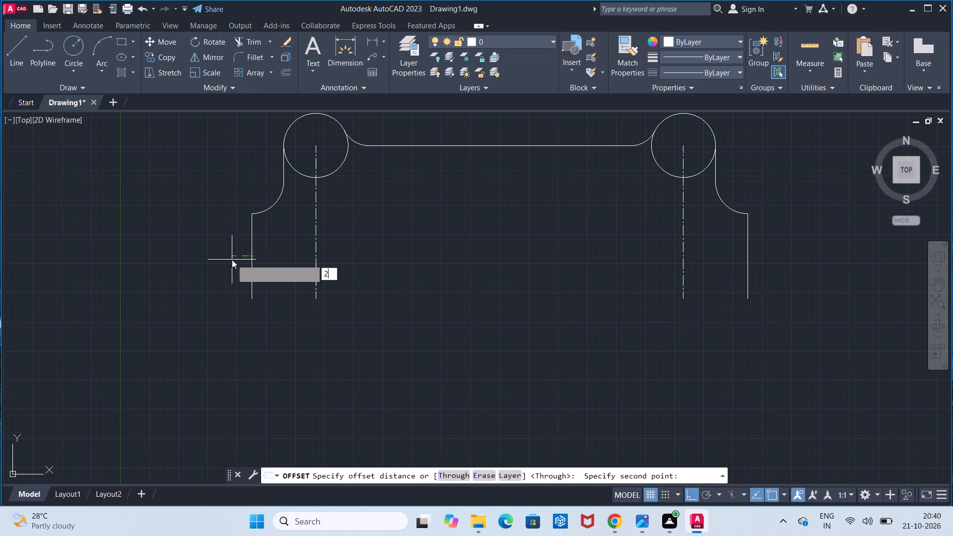
key(0)
key(Return)
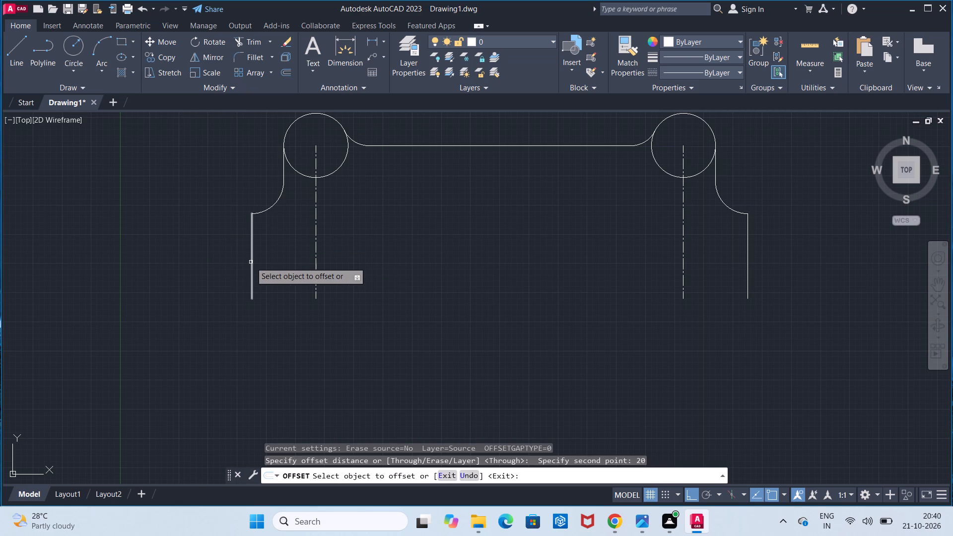
click(250, 263)
click(241, 262)
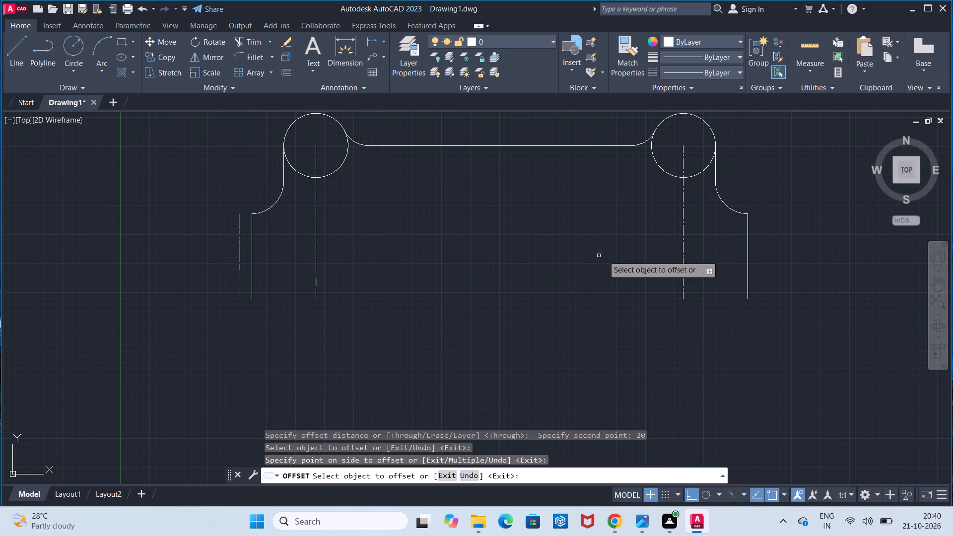
click(747, 252)
click(787, 255)
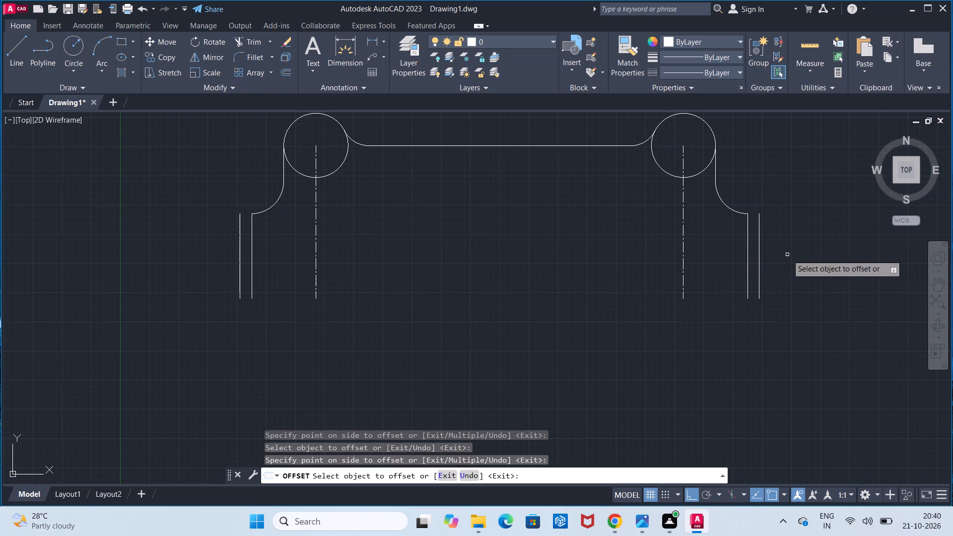
key(Escape)
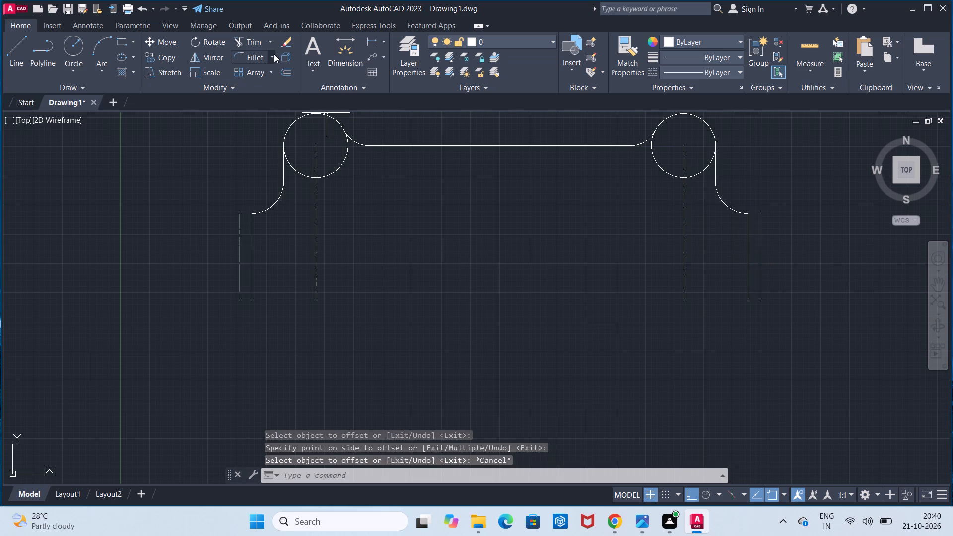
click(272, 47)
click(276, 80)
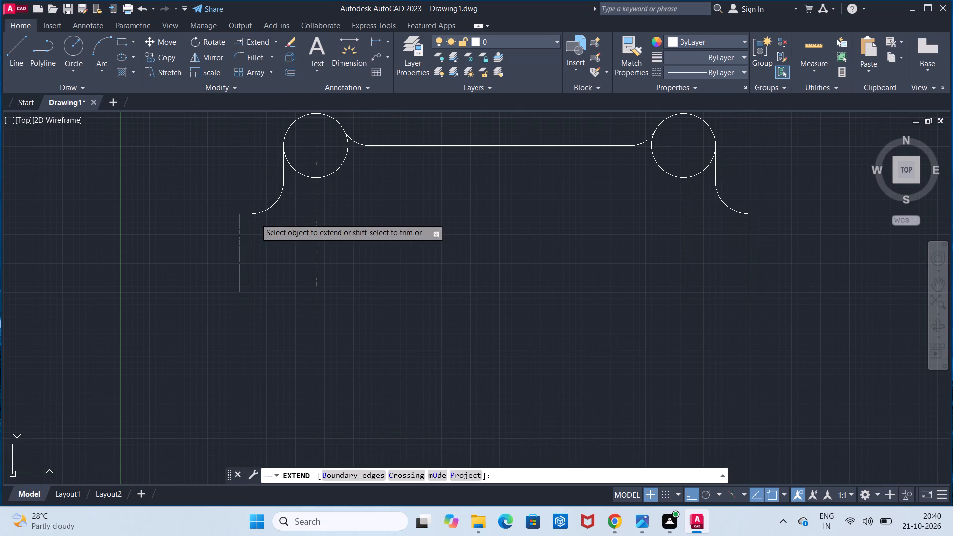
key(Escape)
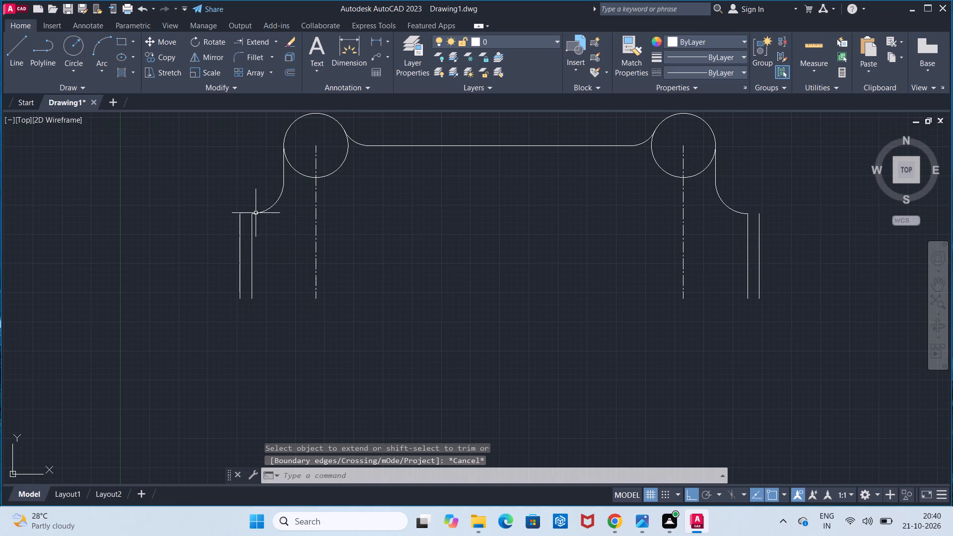
Draw a 20 mm horizontal line joining the upper ends of the left 145 mm vertical and its offset copy.
click(24, 65)
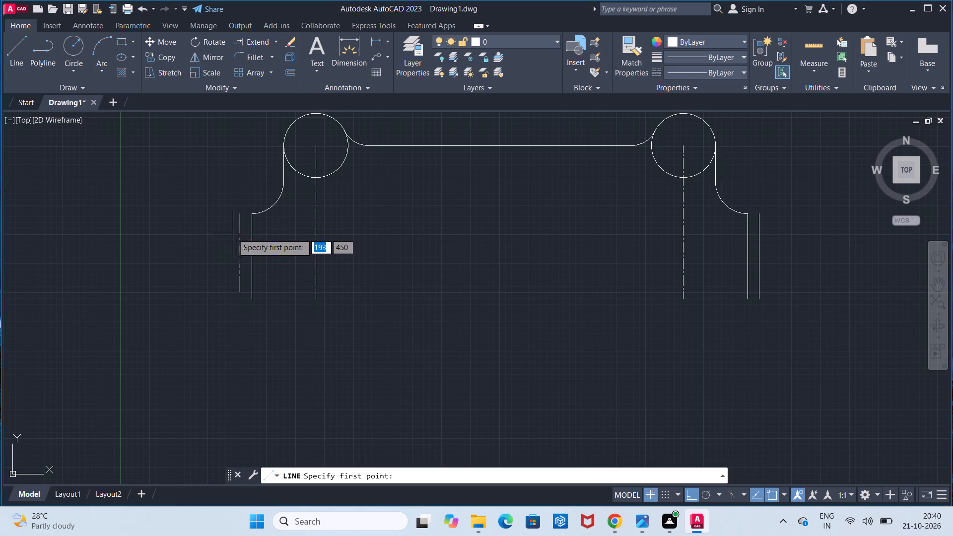
click(237, 218)
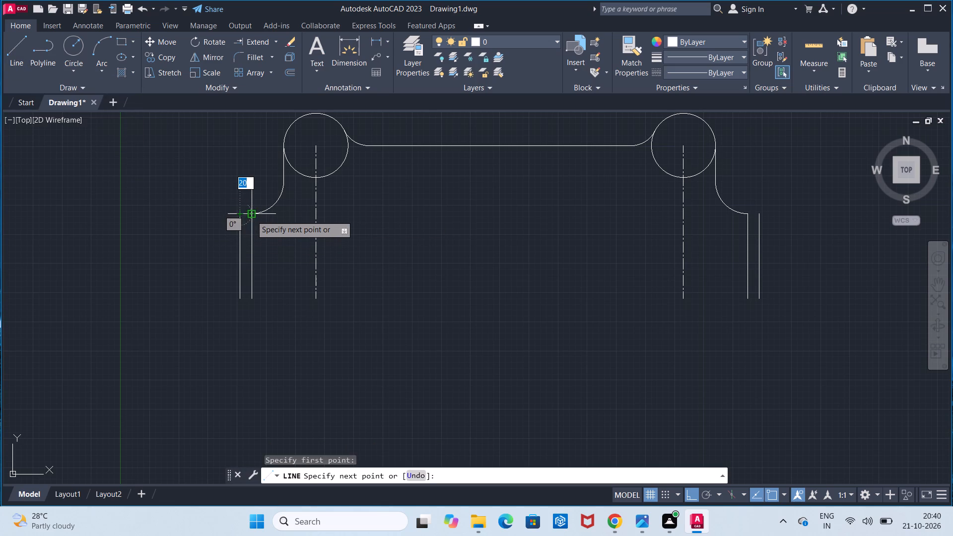
click(252, 215)
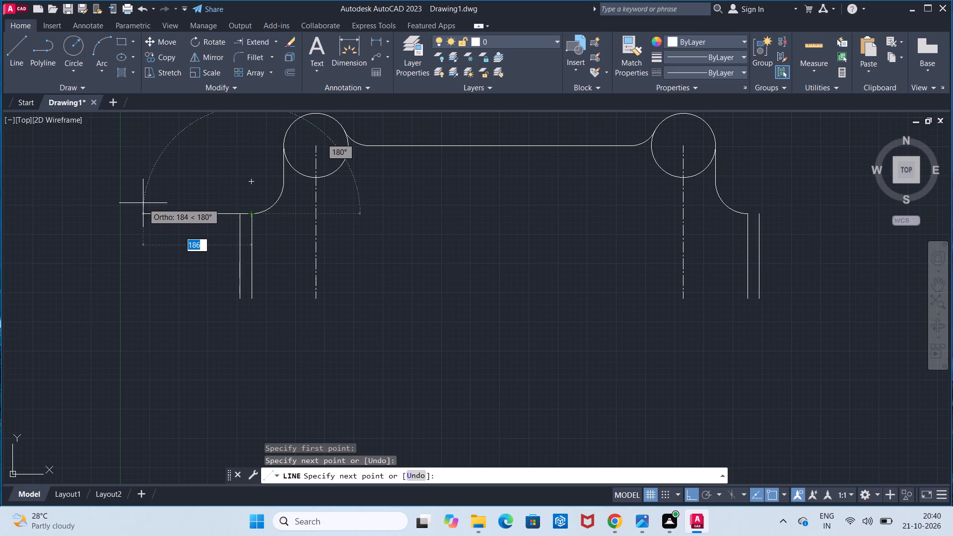
key(Escape)
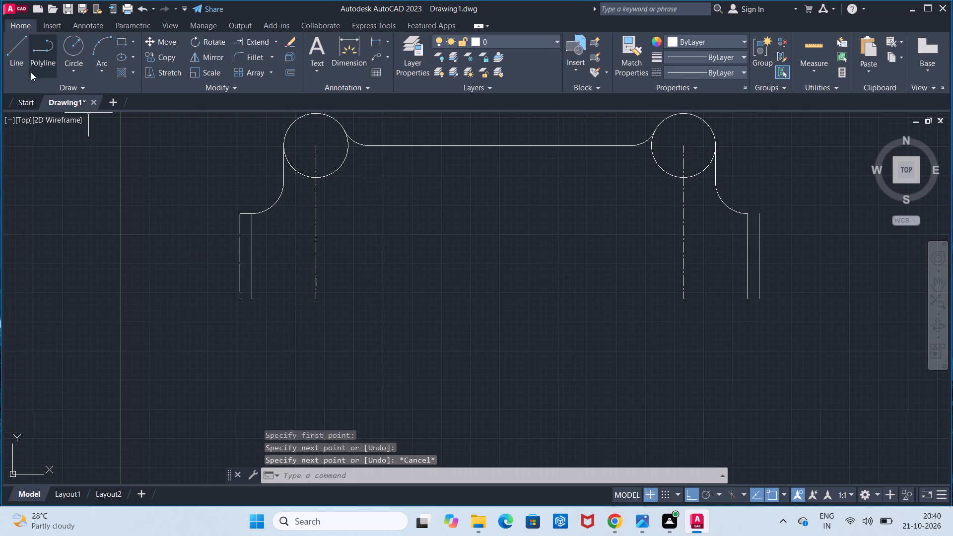
Draw a 20 mm horizontal line joining the upper ends of the right 145 mm vertical and its offset copy.
click(26, 72)
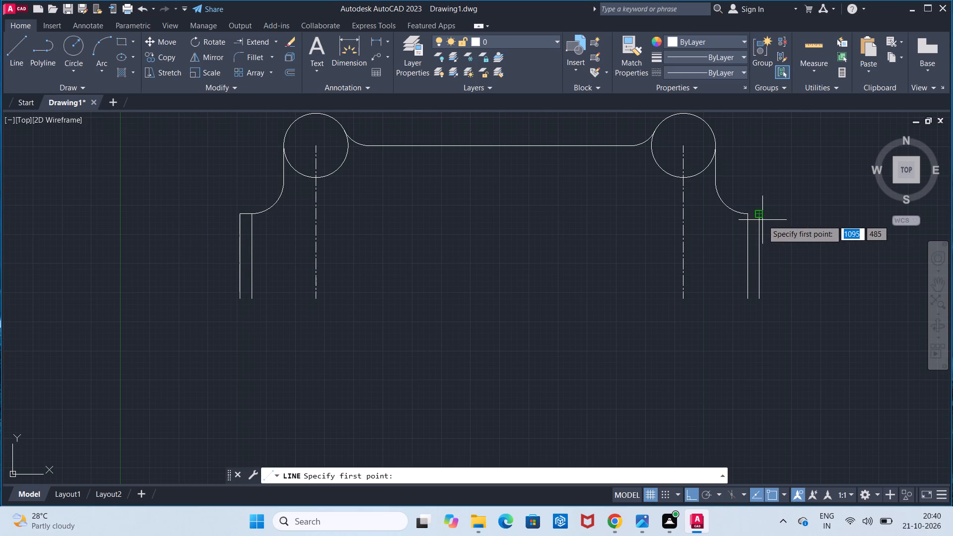
click(758, 216)
click(748, 215)
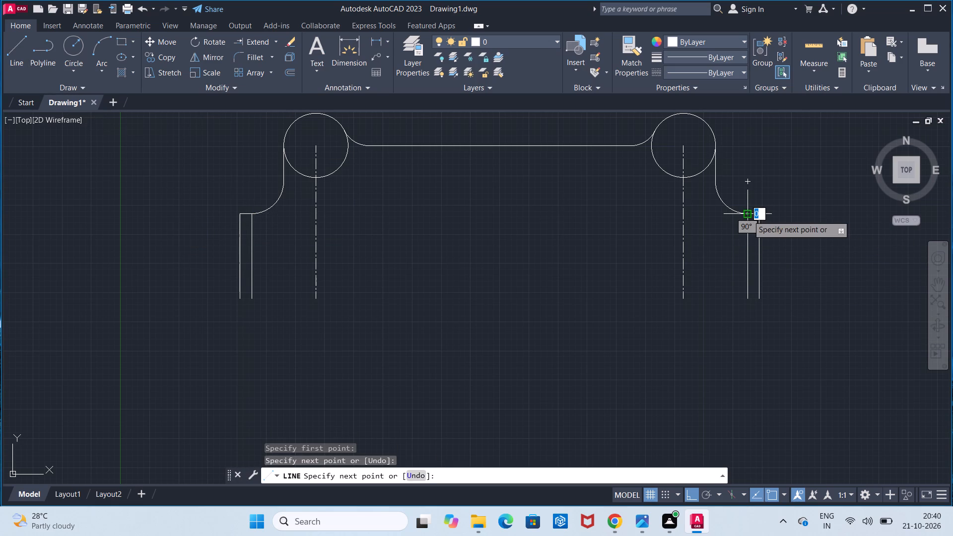
key(Escape)
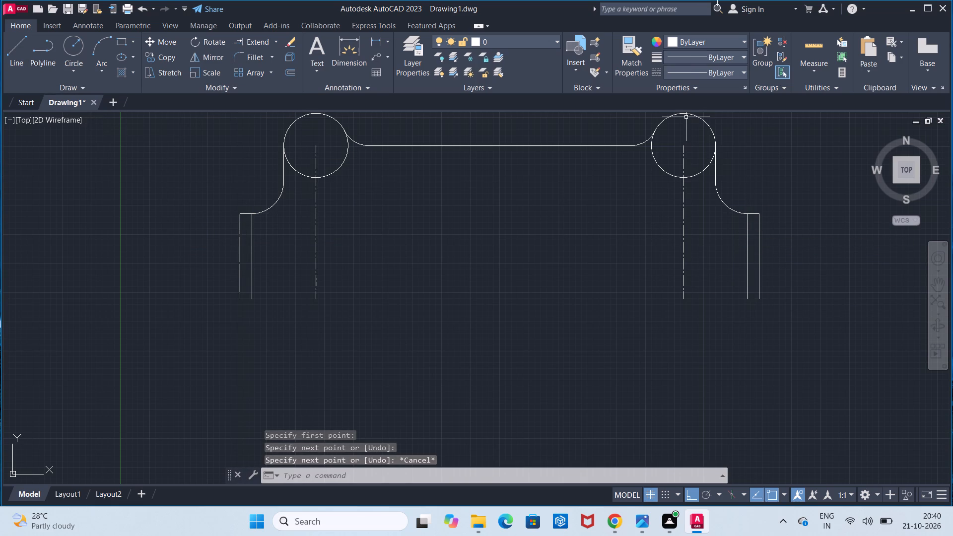
Remove the original inner 145 mm vertical lines on both sides with Trim, keeping the outer offset copies.
click(278, 44)
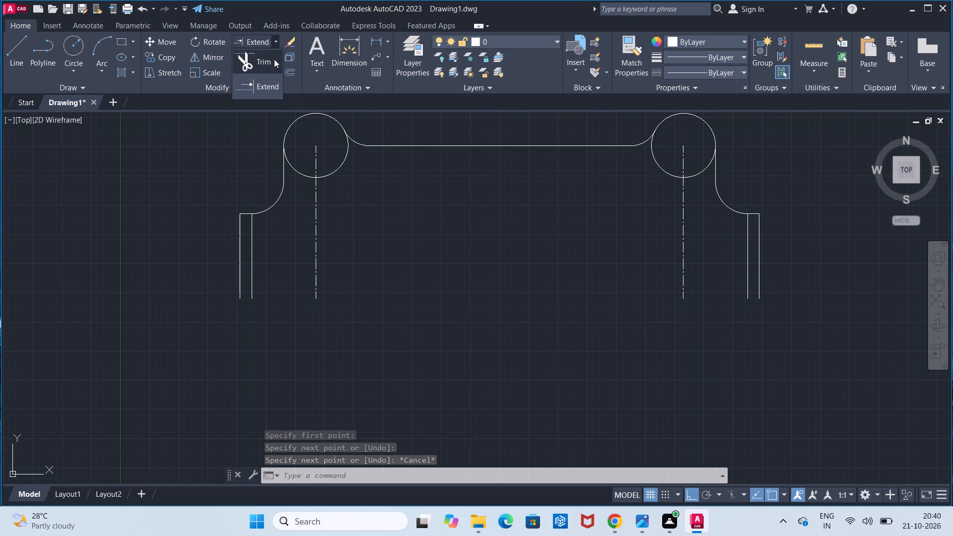
click(273, 61)
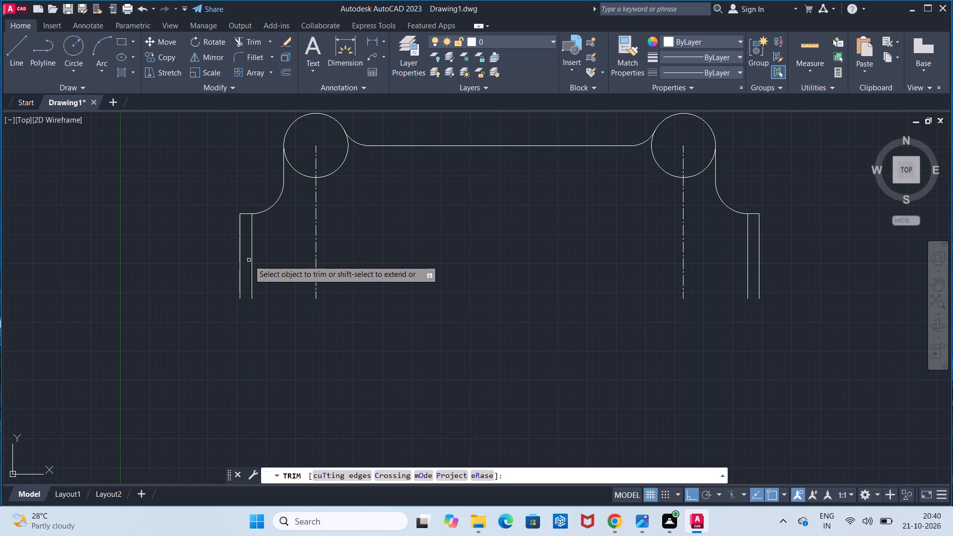
click(251, 260)
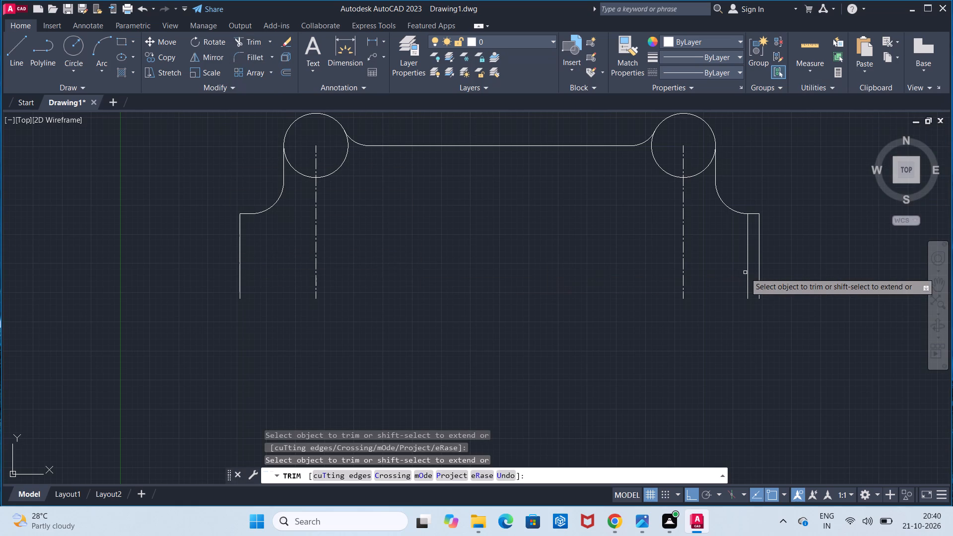
click(747, 272)
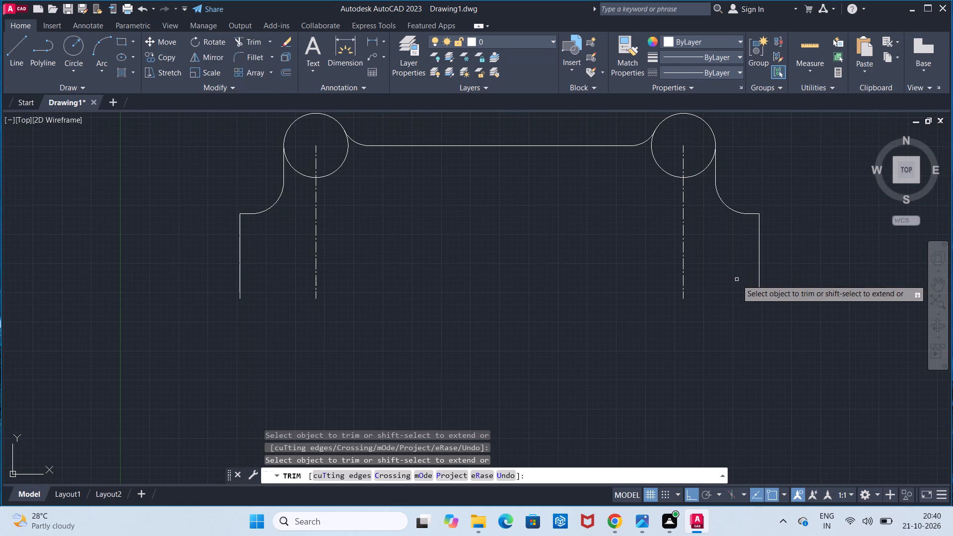
key(Escape)
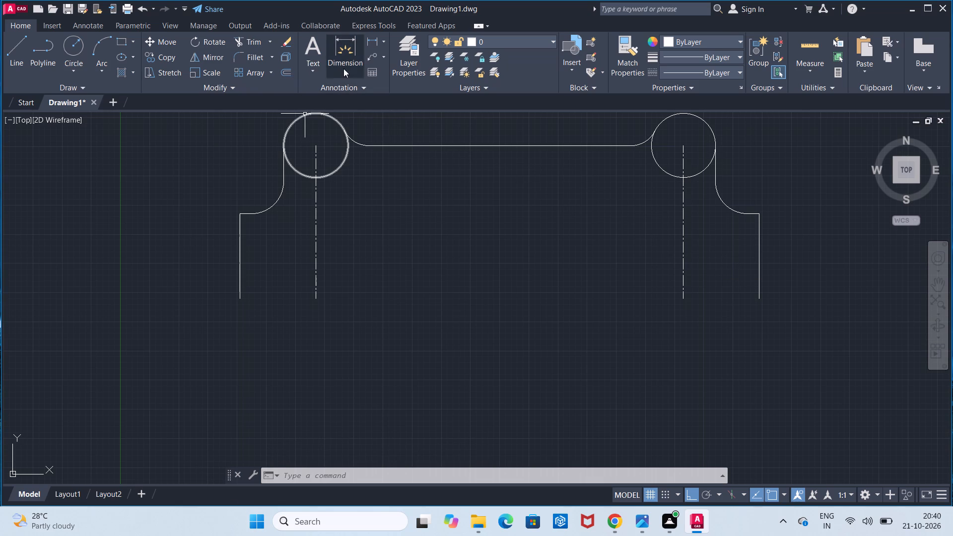
Measure the overall width between the lower ends of the two outer verticals with a linear dimension, without placing it.
click(375, 41)
click(234, 296)
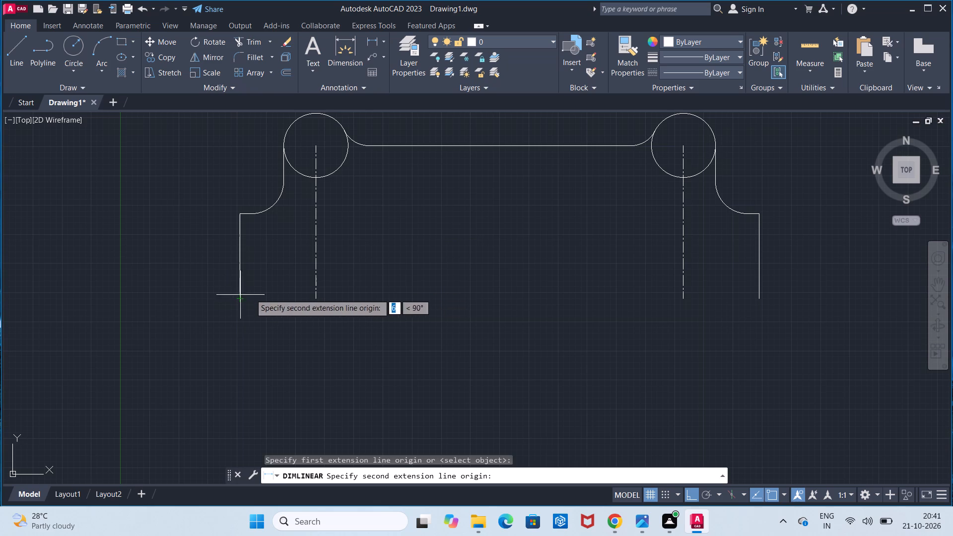
click(760, 294)
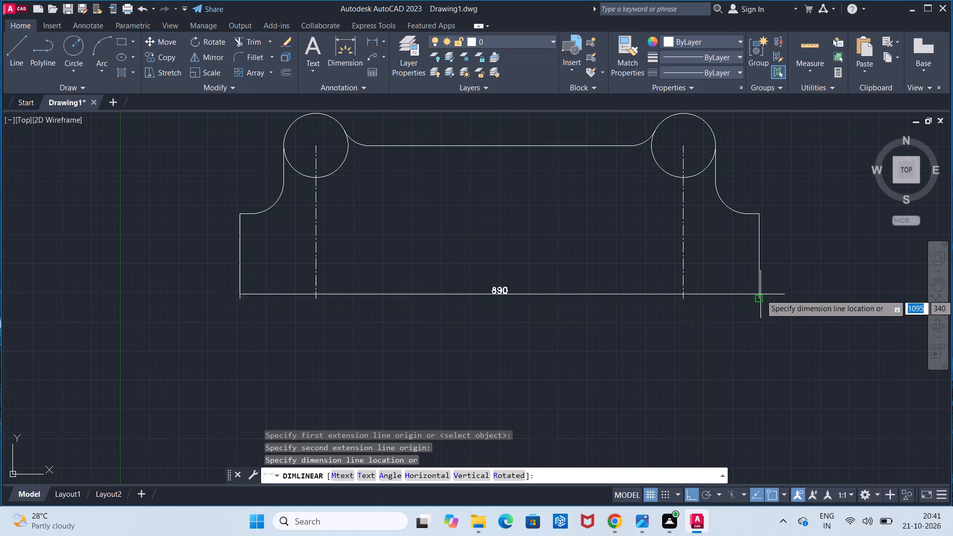
key(Escape)
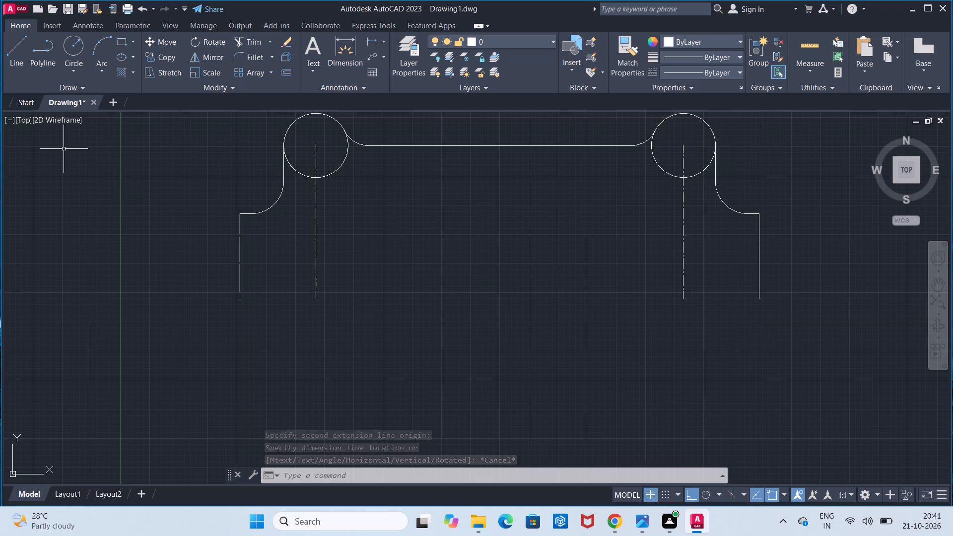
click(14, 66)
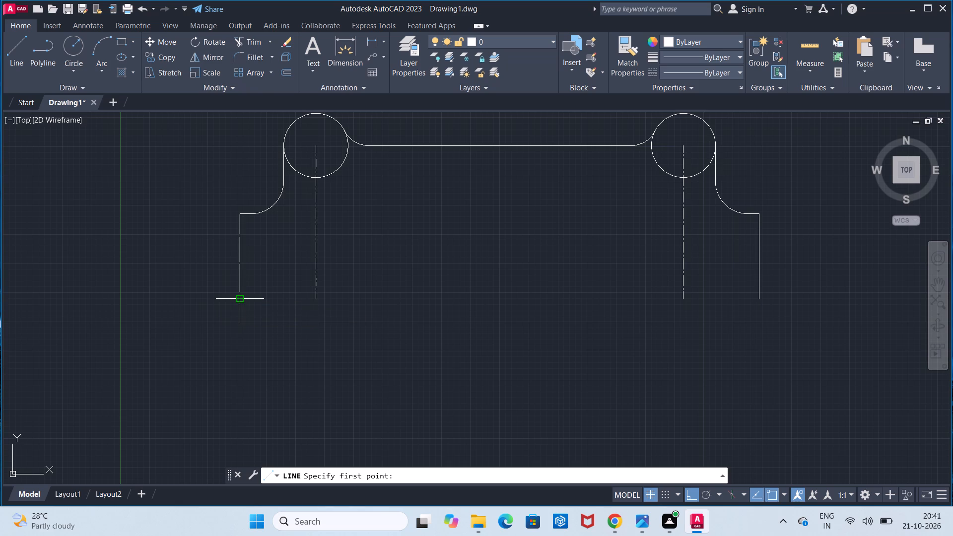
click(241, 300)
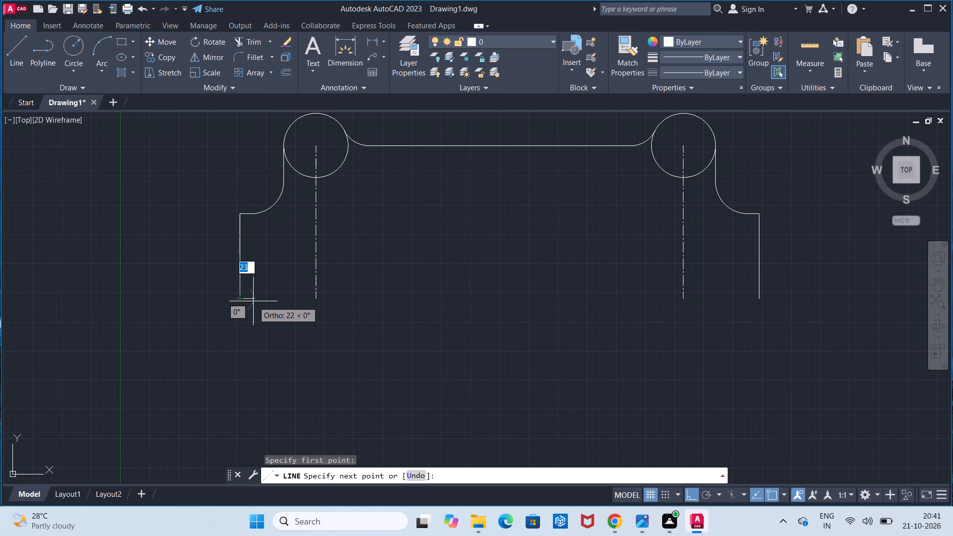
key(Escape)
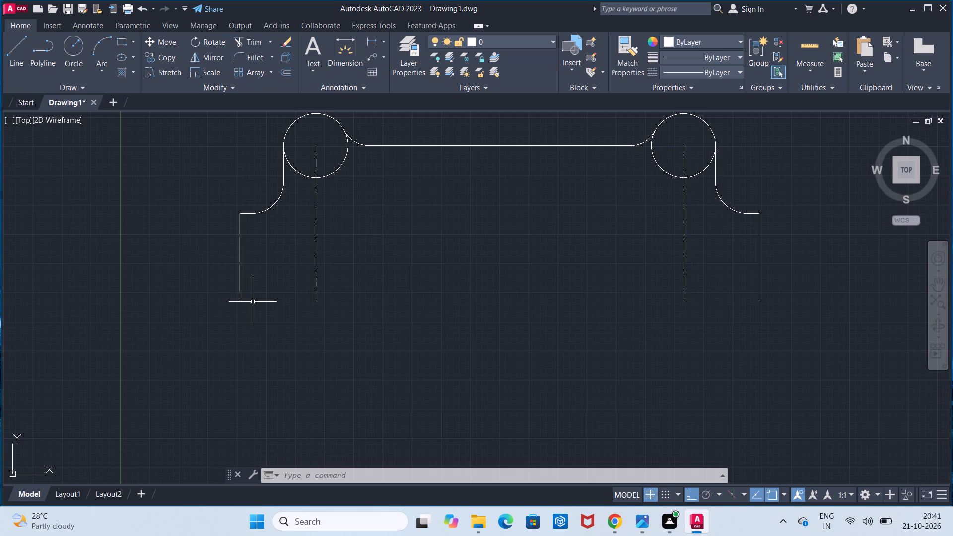
Draw a 189.5 mm horizontal line inward from the lower end of the left outer vertical.
click(18, 70)
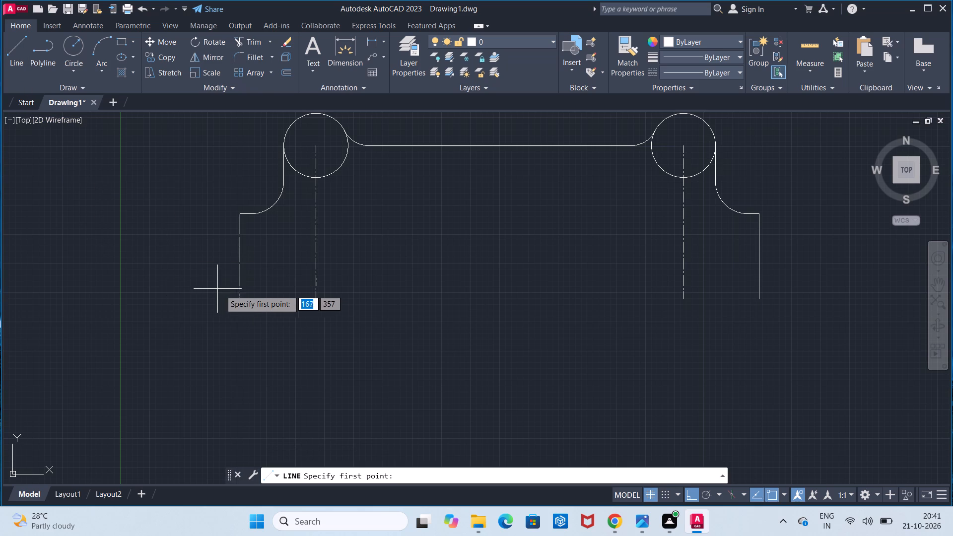
click(238, 301)
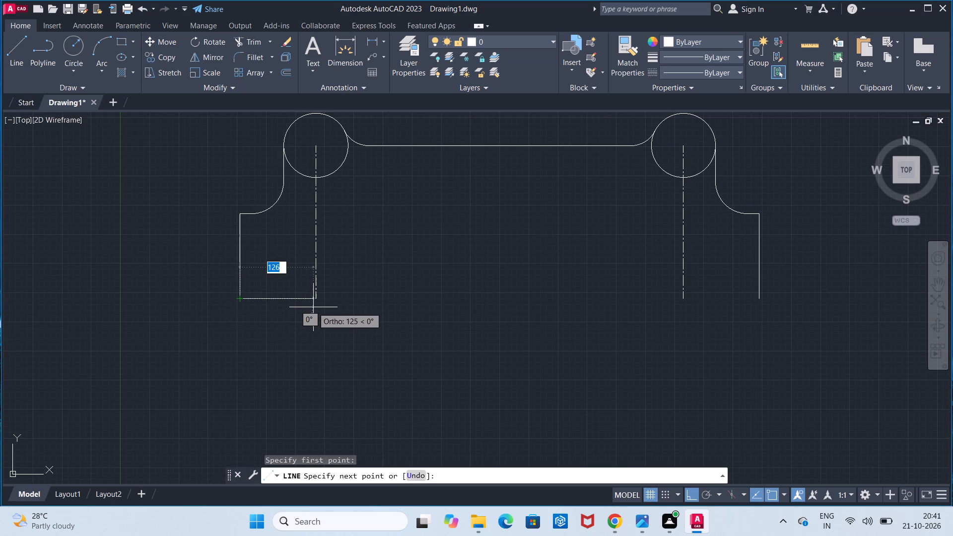
key(1)
text(89.5)
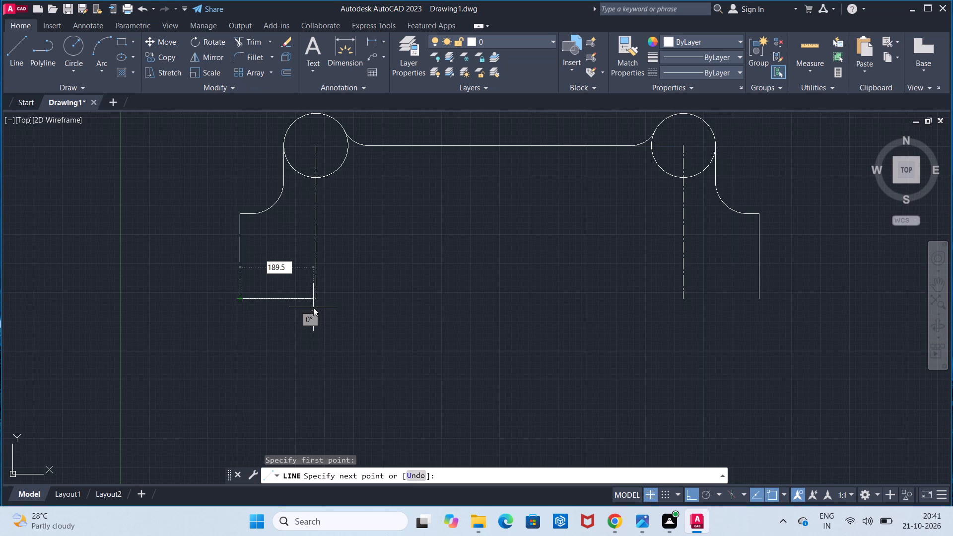
key(Return)
key(Escape)
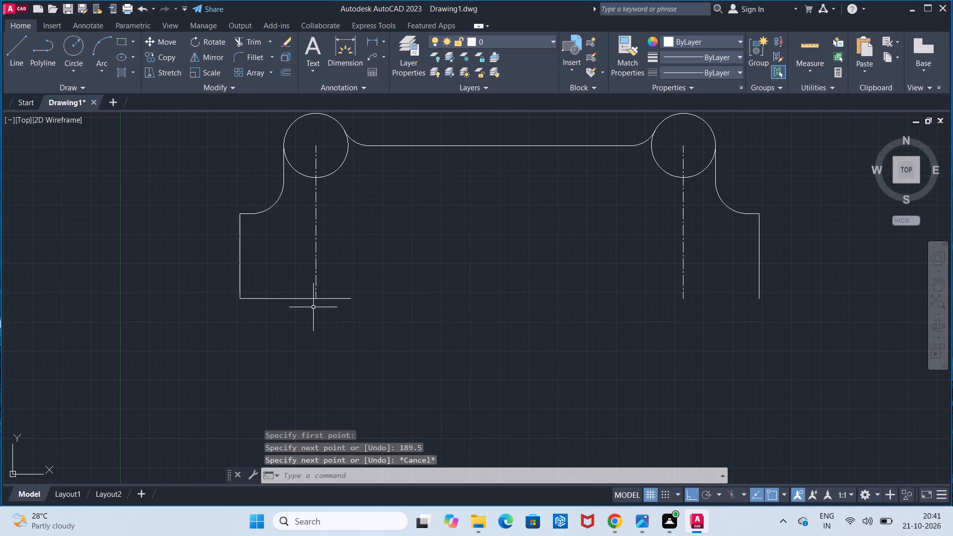
Draw a 189.5 mm horizontal line inward from the lower end of the right outer vertical.
click(8, 64)
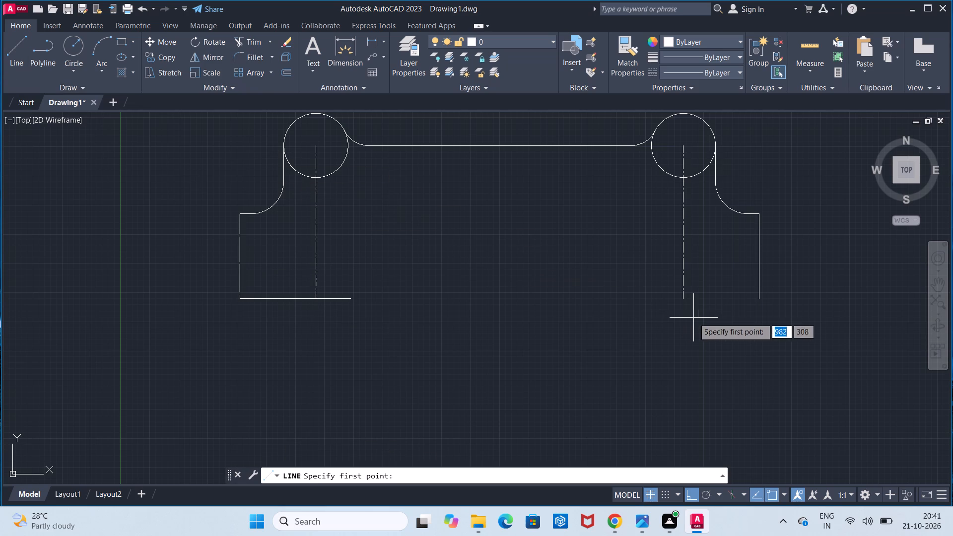
click(755, 299)
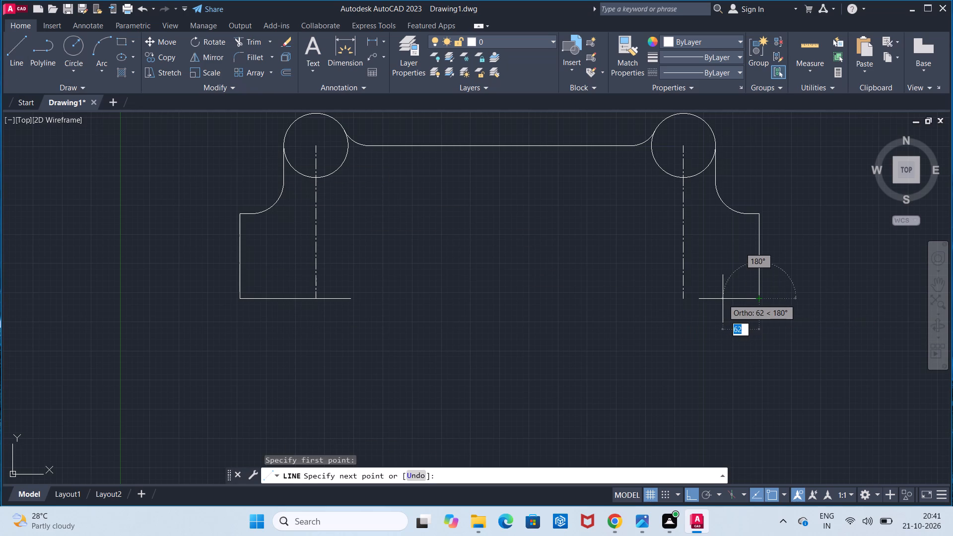
text(189.5)
key(Return)
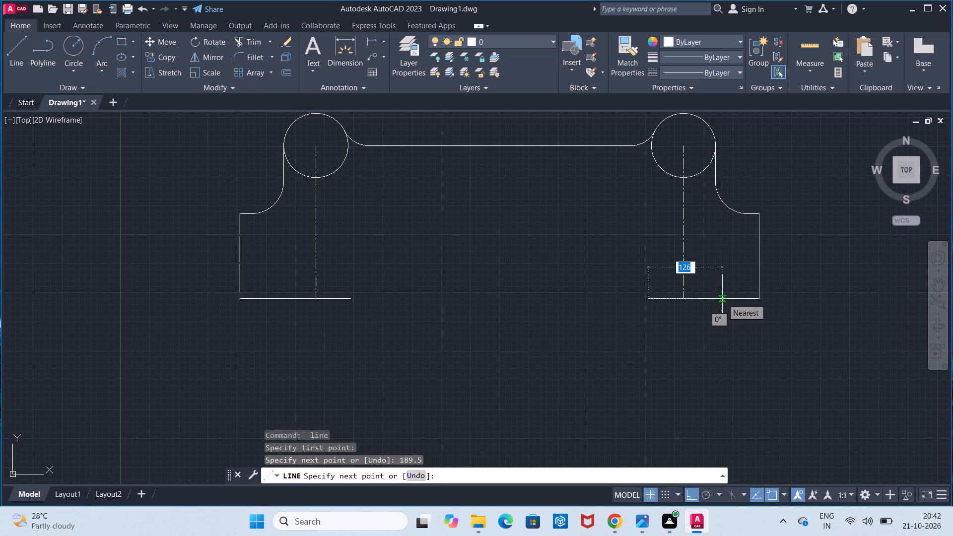
key(Escape)
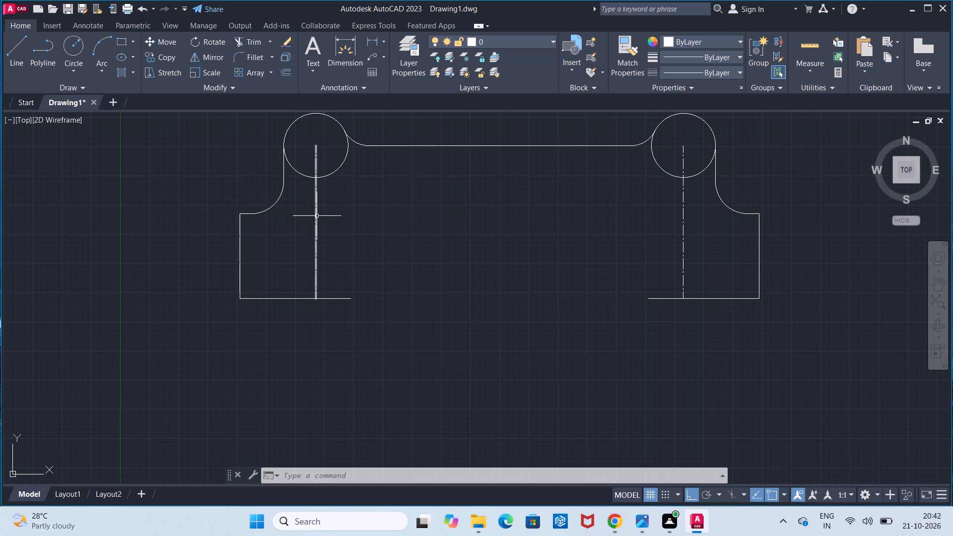
Draw a 162 mm vertical line upward from the inner end of the left 189.5 mm base line.
click(25, 67)
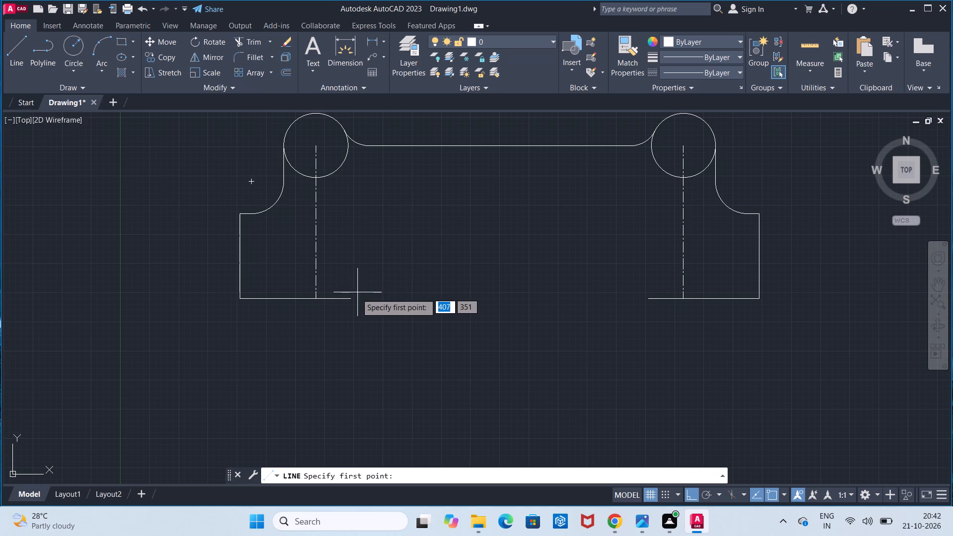
click(351, 297)
key(1)
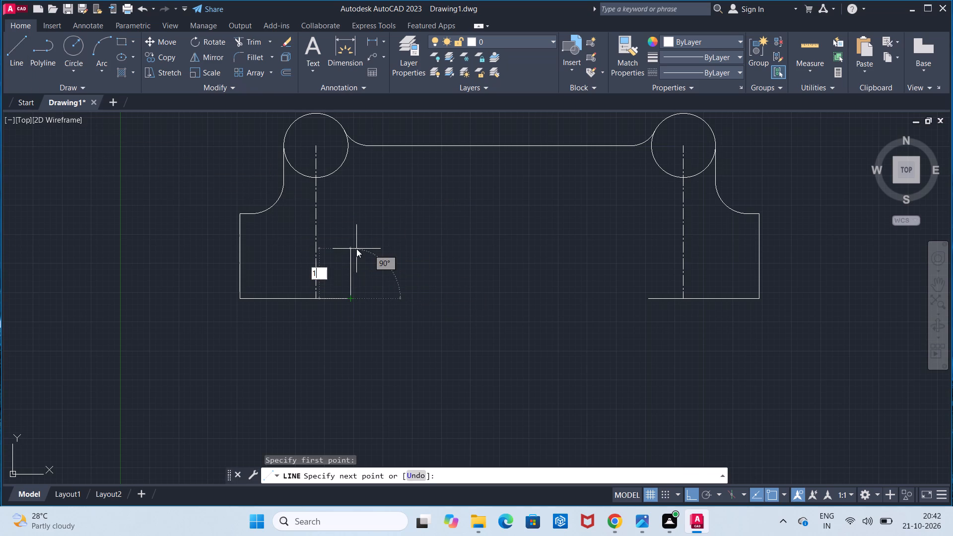
text(62)
key(Return)
key(Escape)
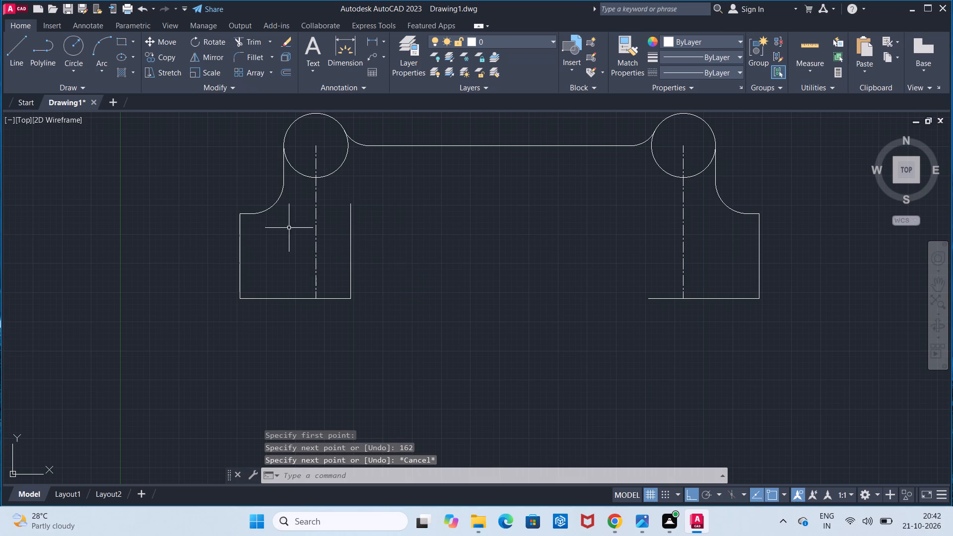
Draw a 162 mm vertical line upward from the inner end of the right 189.5 mm base line.
click(25, 71)
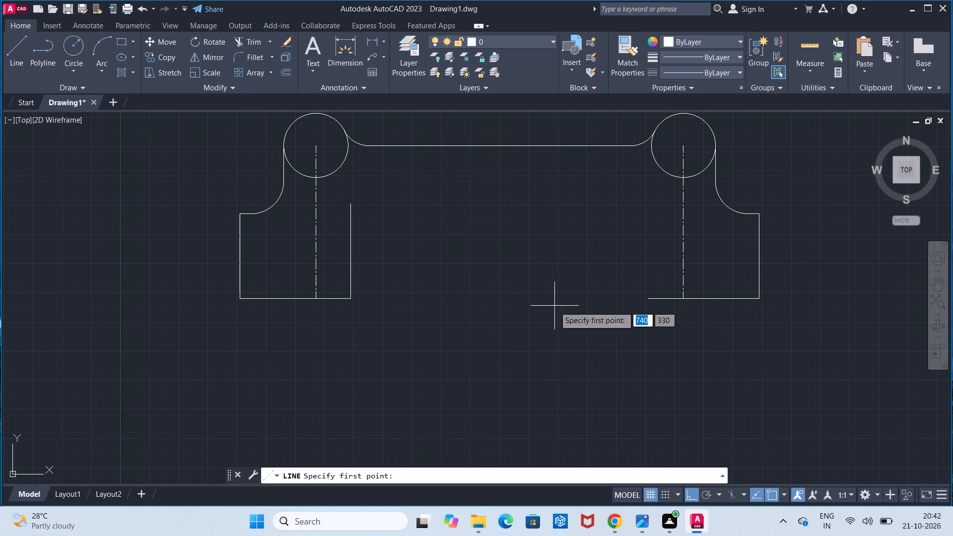
click(652, 301)
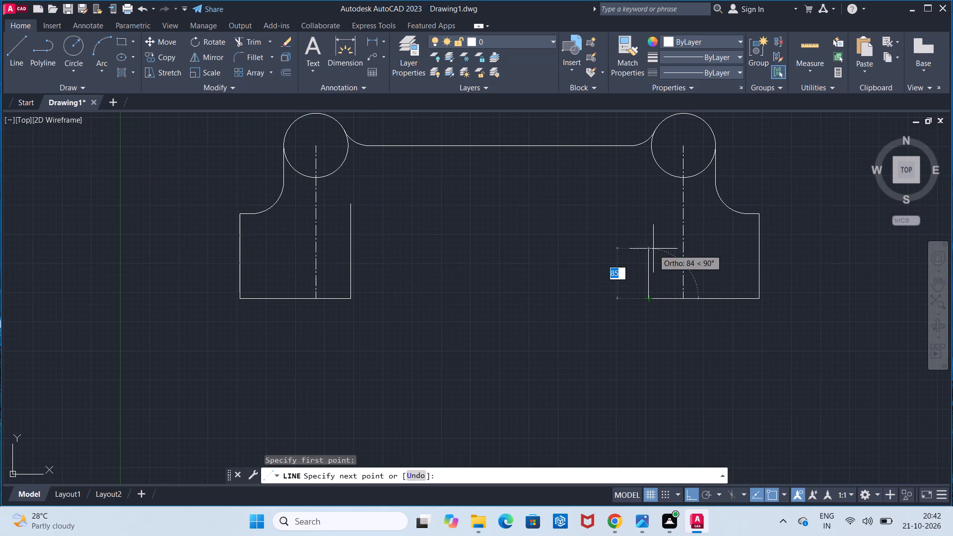
text(162')
key(Return)
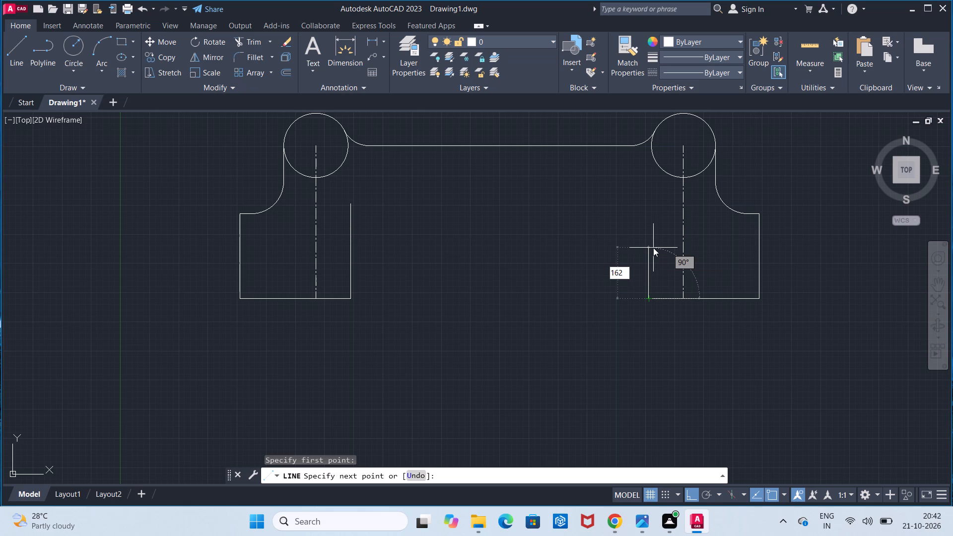
key(BackSpace)
key(1)
key(6)
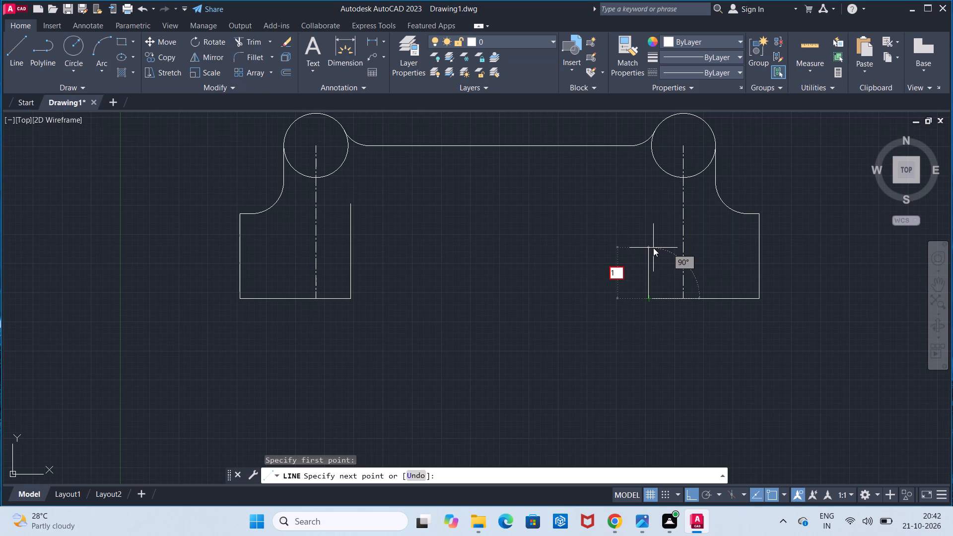
key(2)
key(Return)
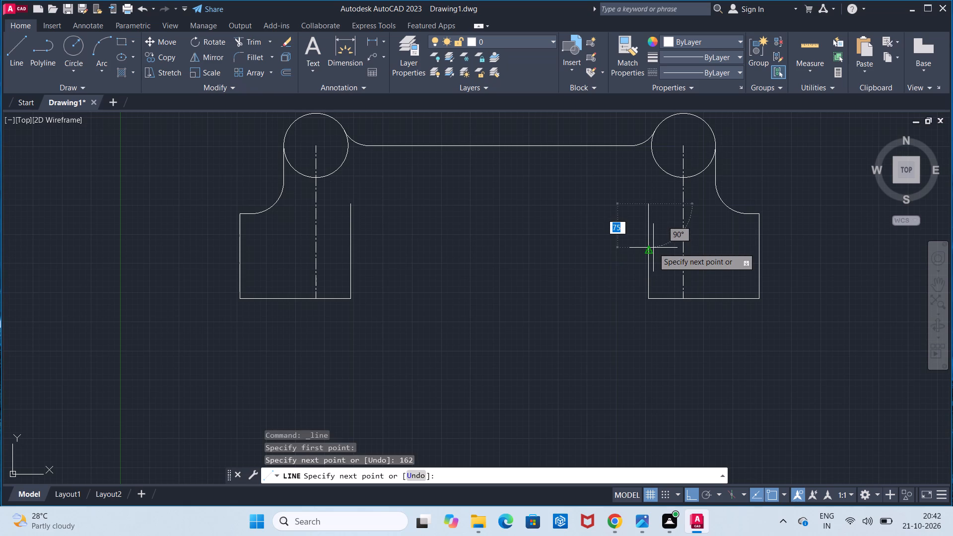
key(Escape)
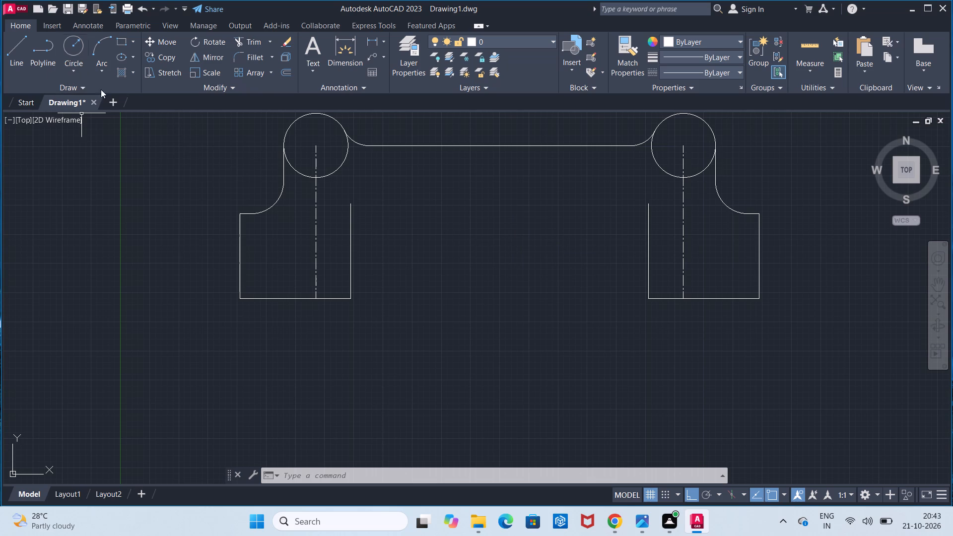
Measure the horizontal gap between the lower ends of the two inner verticals with a temporary linear dimension.
click(370, 41)
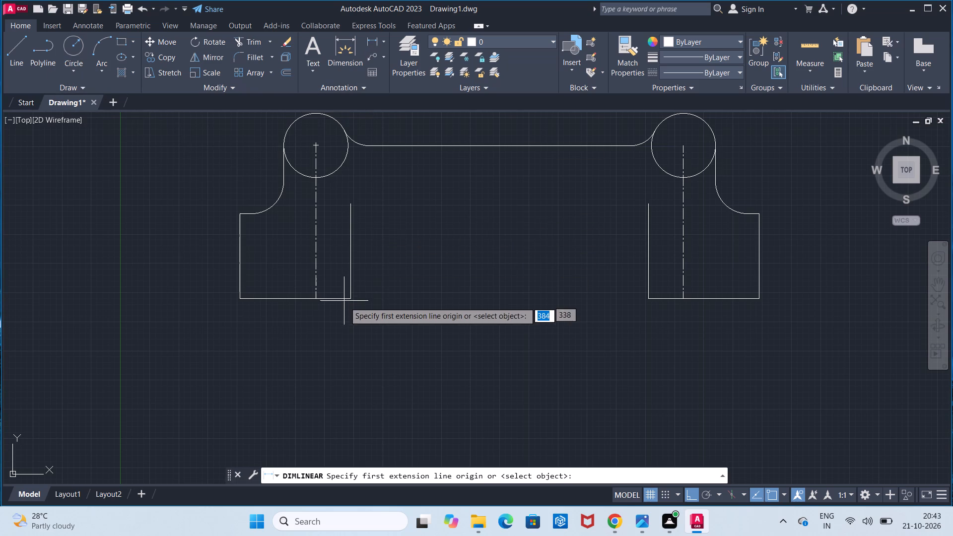
click(350, 301)
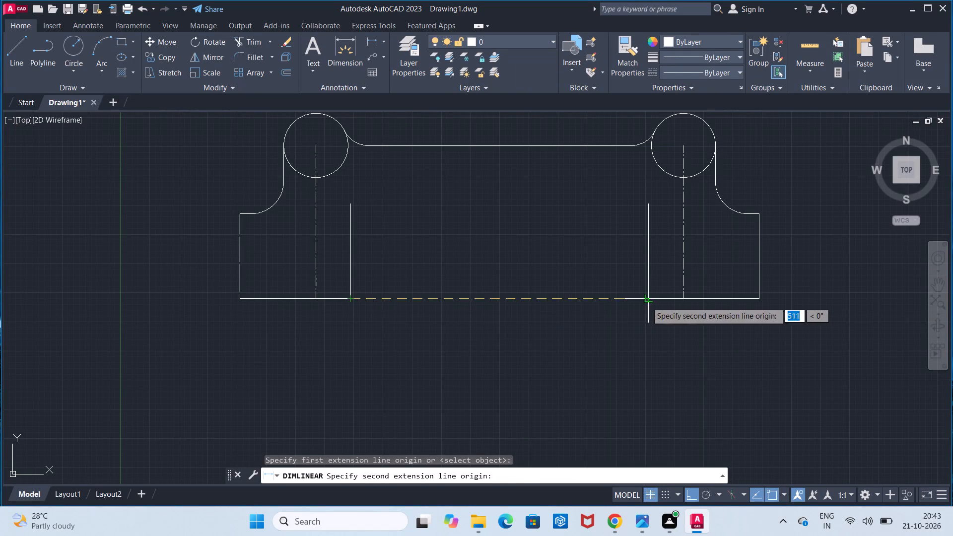
click(648, 302)
key(Escape)
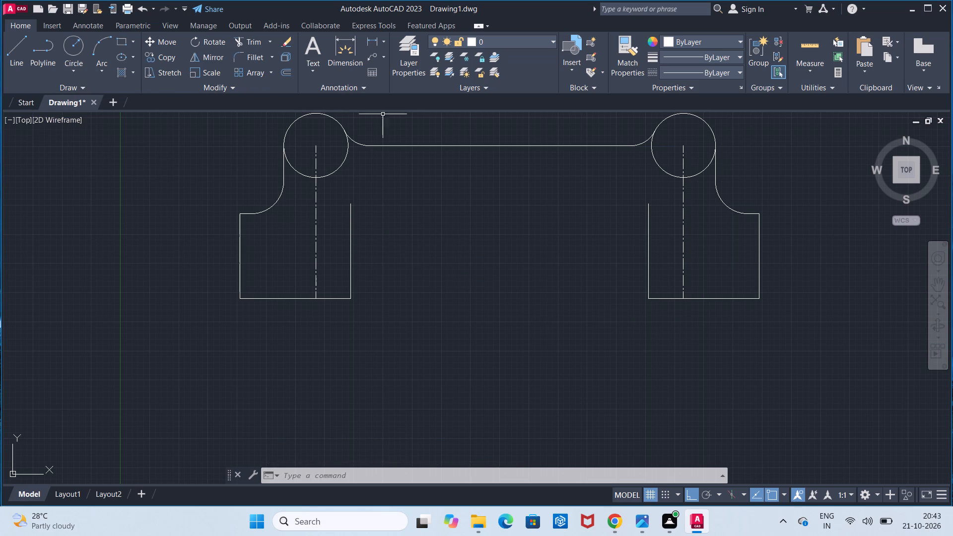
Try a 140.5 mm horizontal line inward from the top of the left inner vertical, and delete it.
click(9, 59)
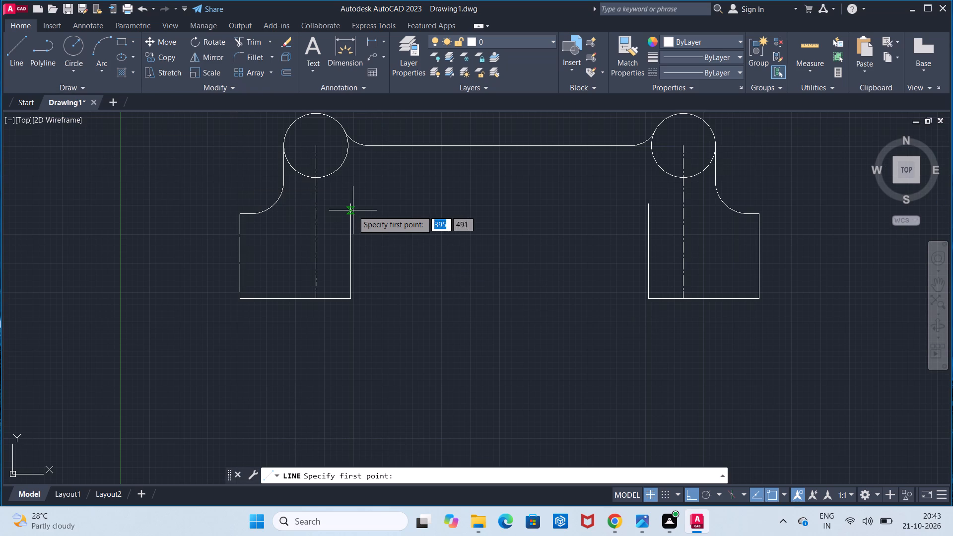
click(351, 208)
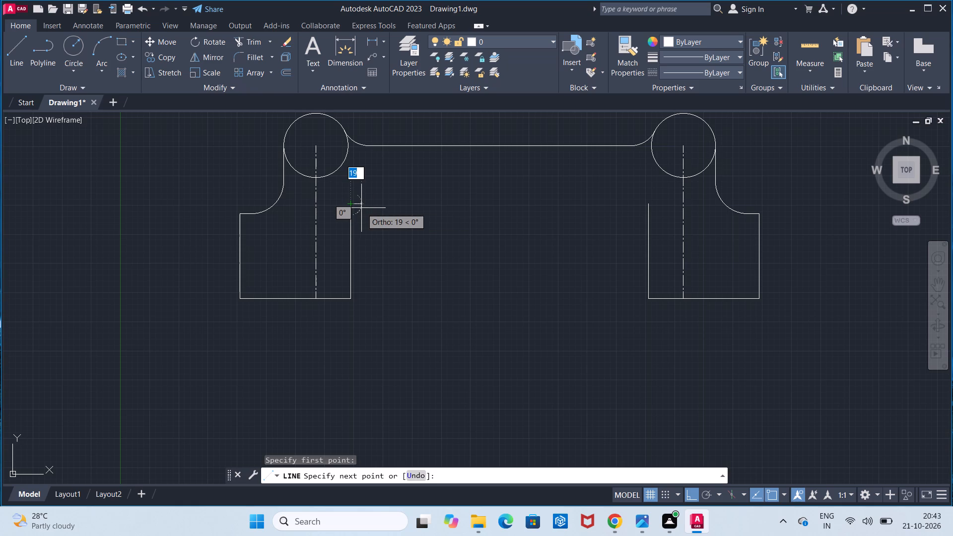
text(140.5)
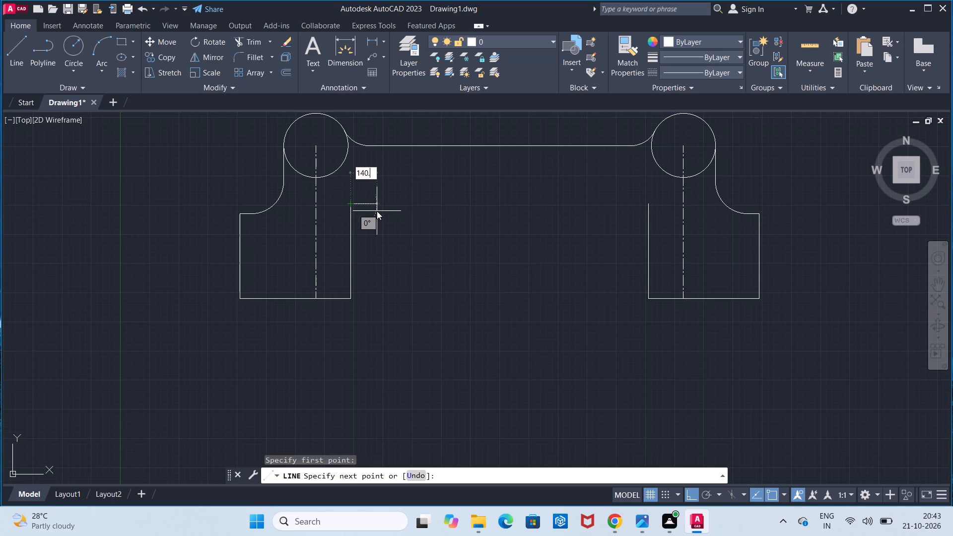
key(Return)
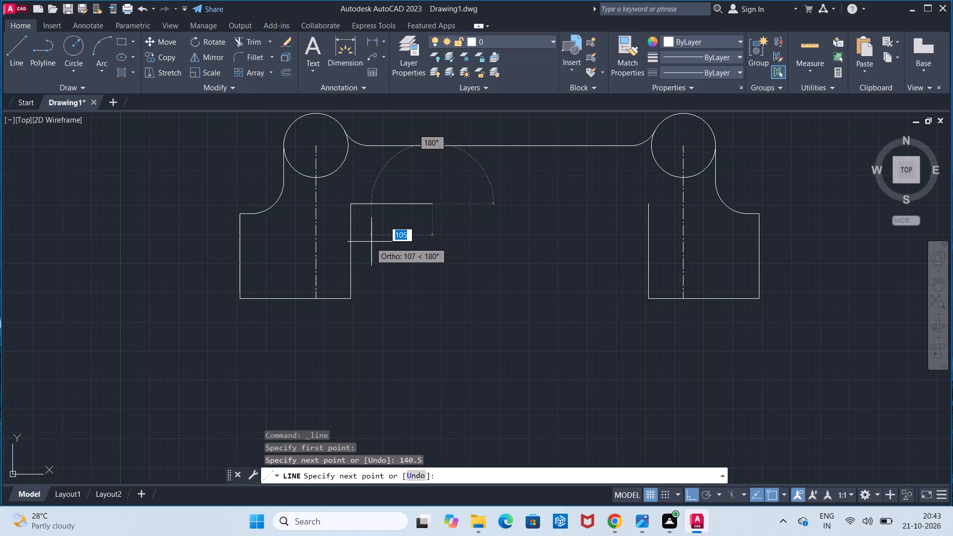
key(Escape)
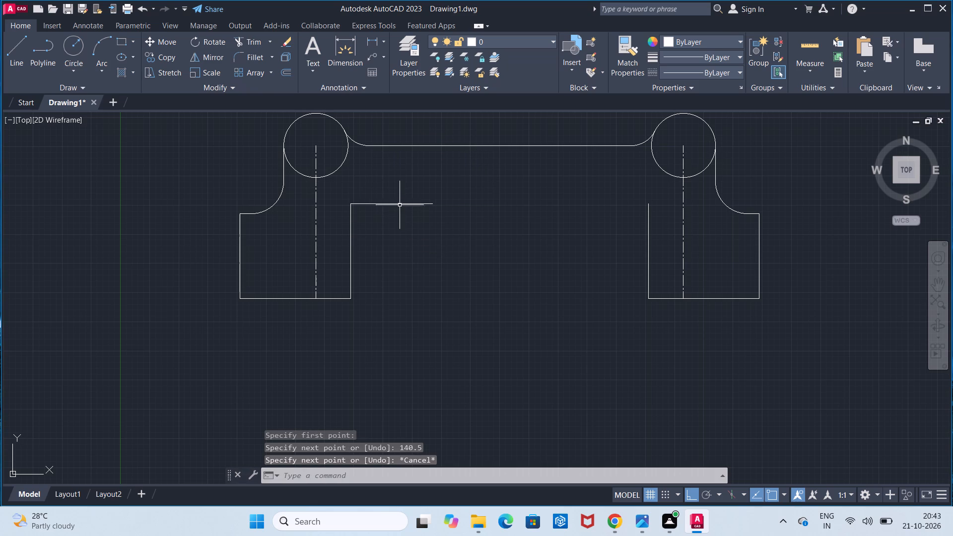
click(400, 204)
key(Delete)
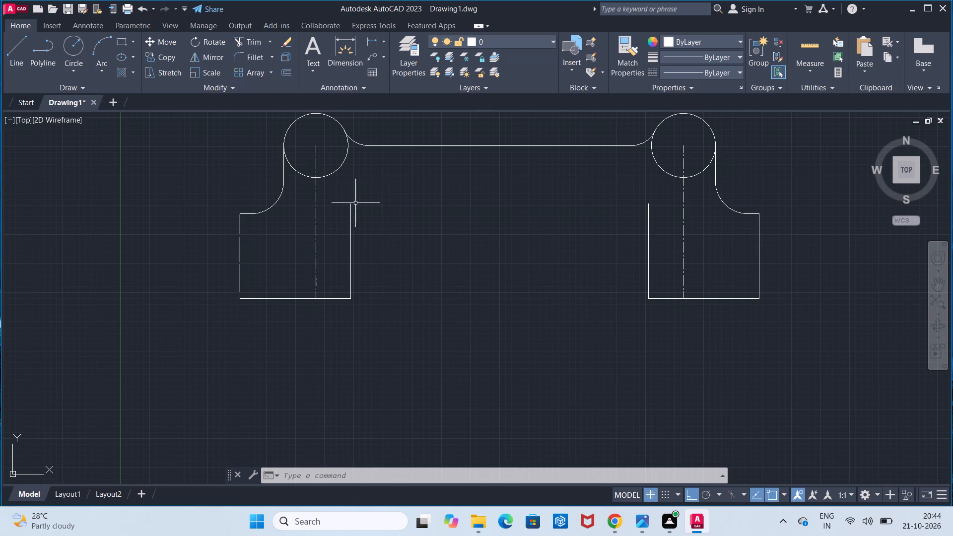
Draw a 65.5 mm horizontal line inward from the top of the left inner vertical.
click(20, 58)
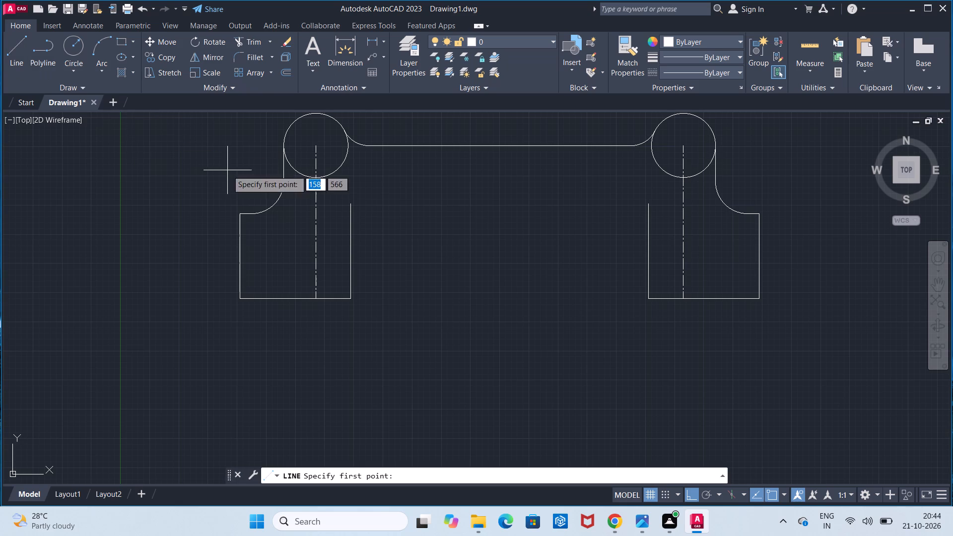
click(349, 201)
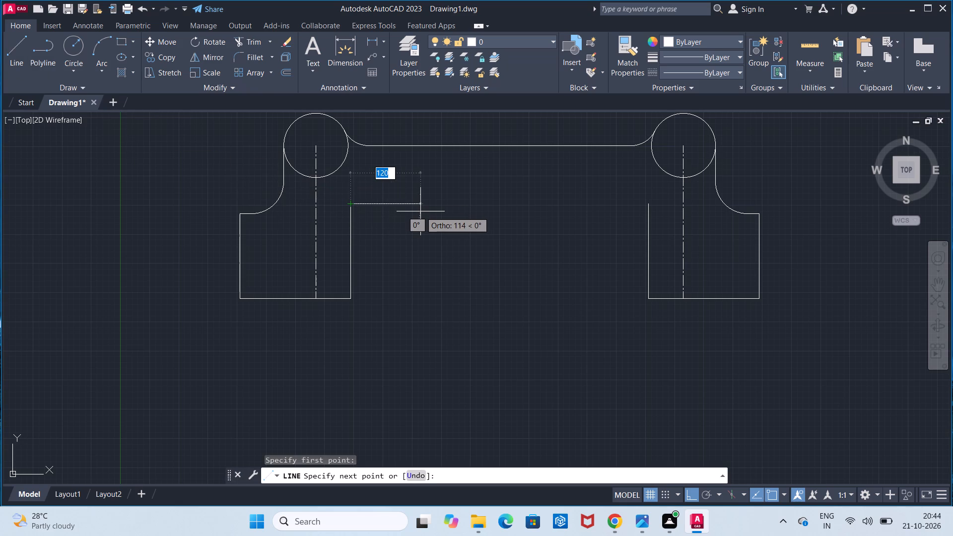
text(65)
text(.5)
key(Return)
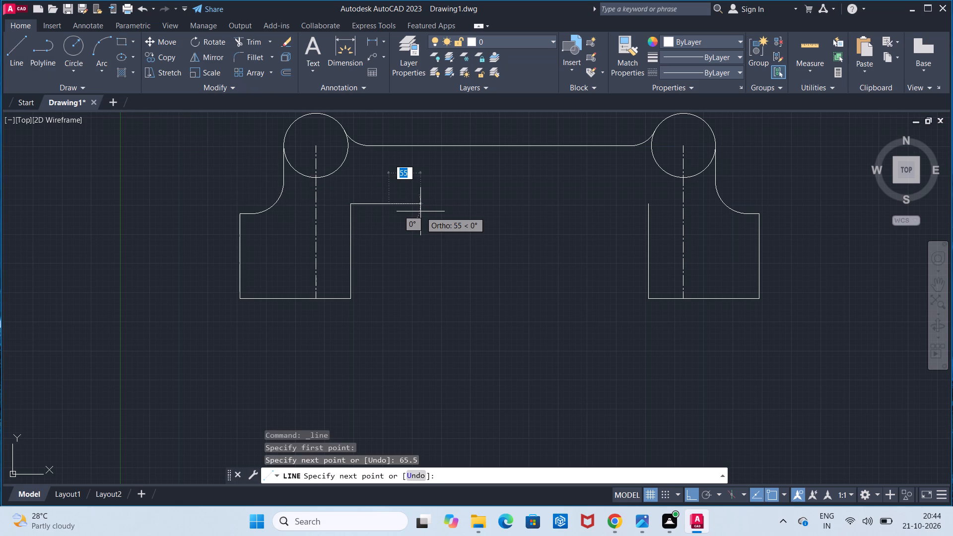
key(Escape)
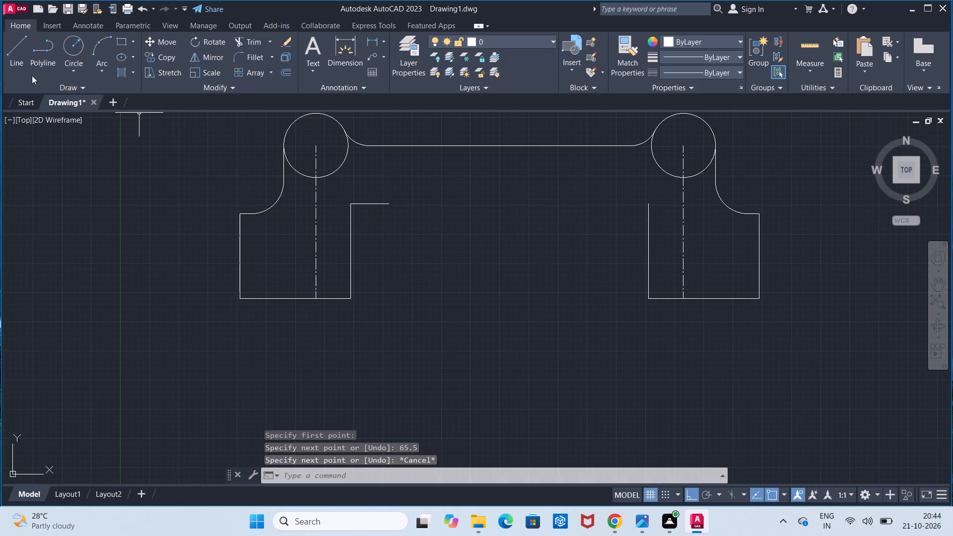
Draw a 65.5 mm horizontal line inward from the top of the right inner vertical.
click(6, 62)
click(25, 61)
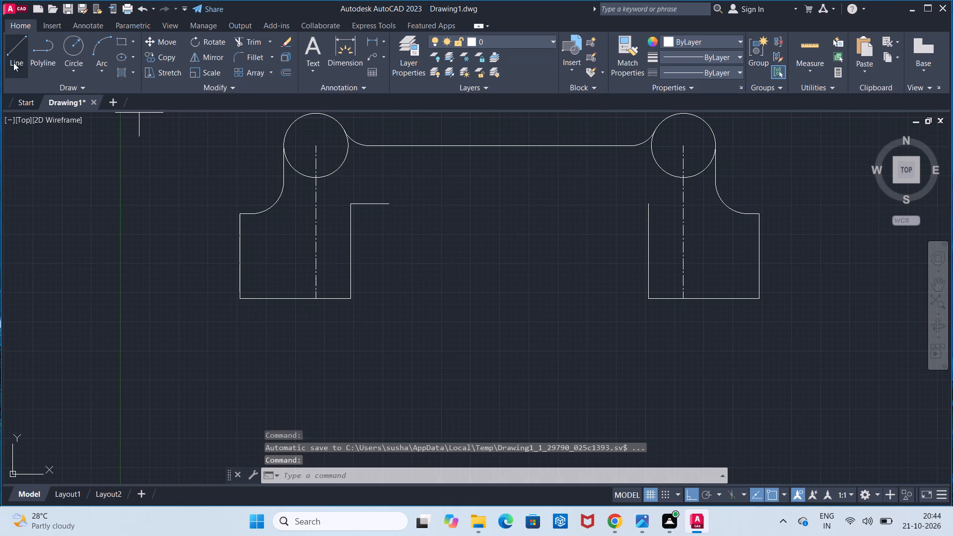
click(13, 63)
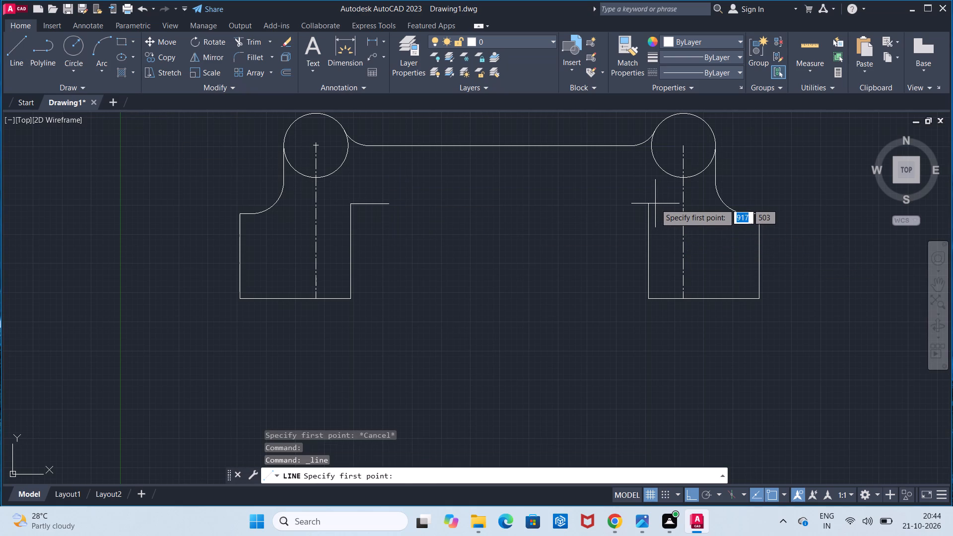
click(649, 203)
text(65.5)
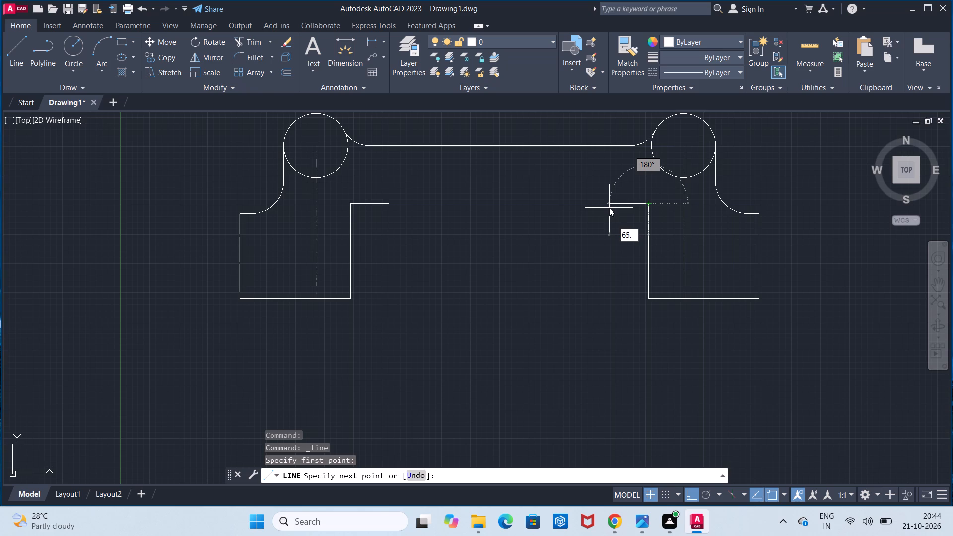
key(Return)
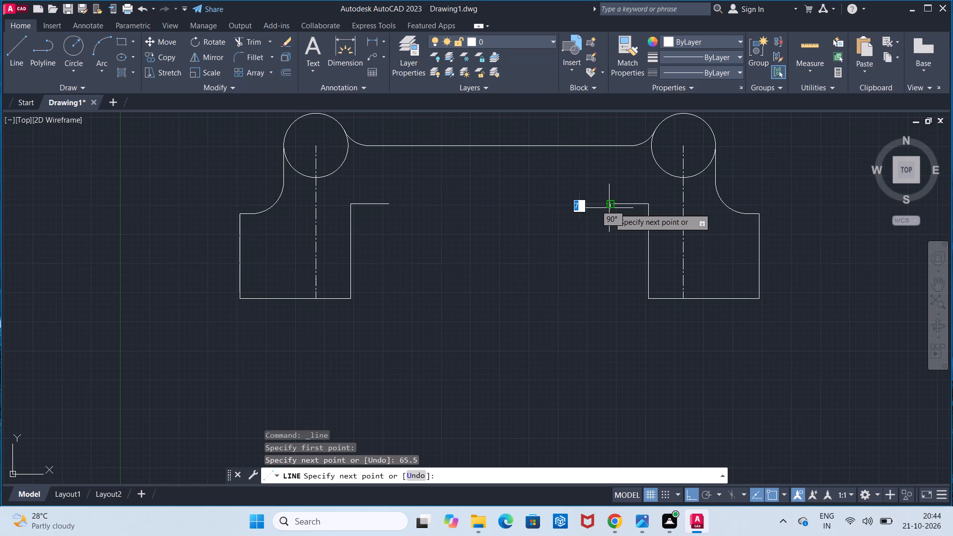
key(Escape)
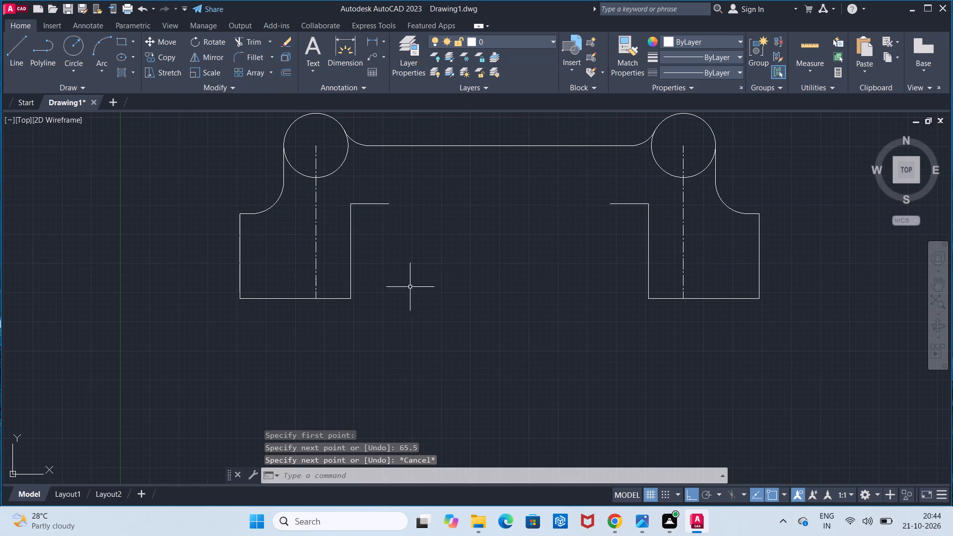
Measure the overall base width and the gap between the two inner verticals with temporary linear dimensions.
click(370, 43)
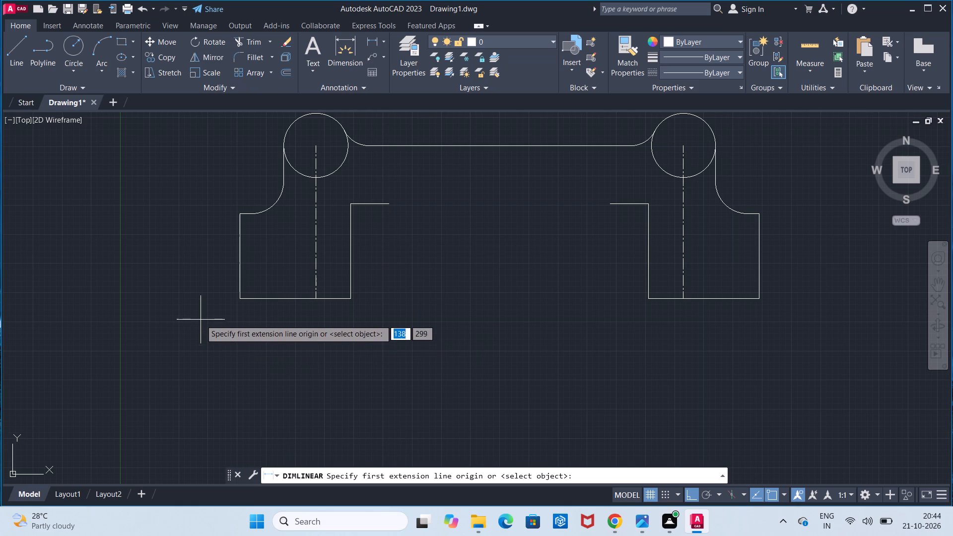
click(242, 298)
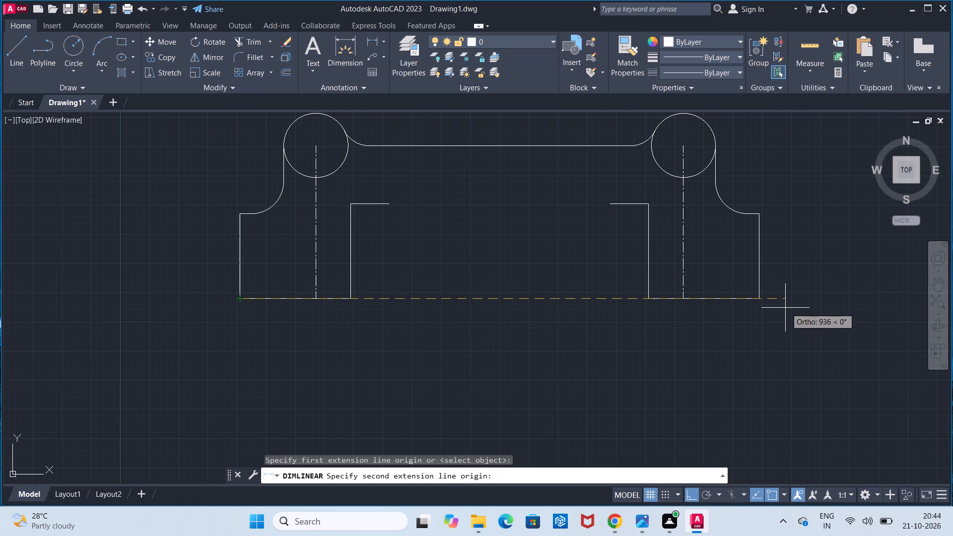
click(761, 304)
key(Escape)
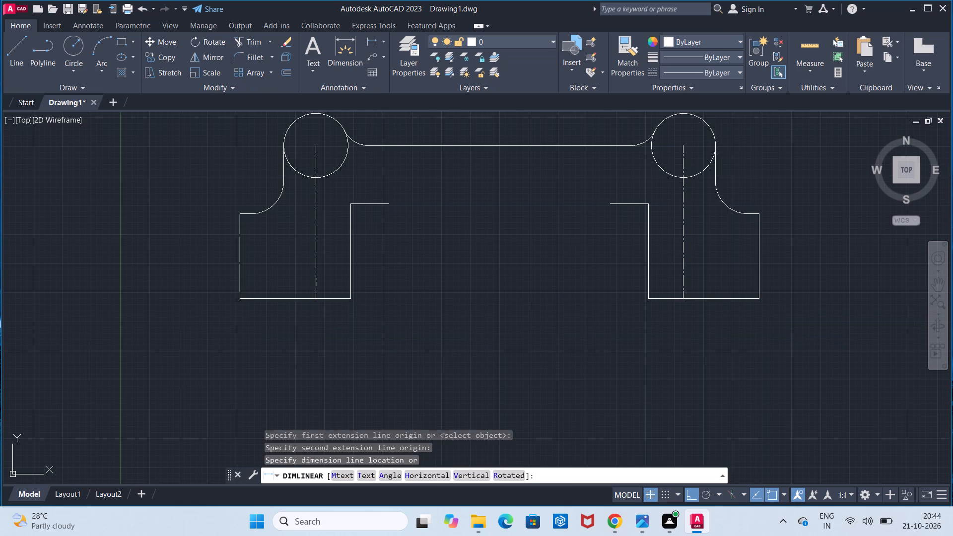
click(376, 43)
click(348, 295)
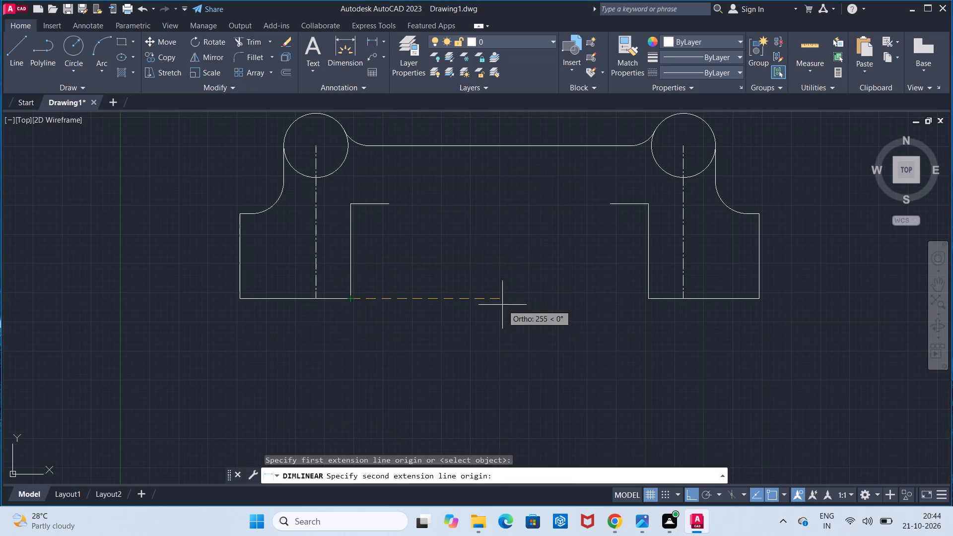
click(650, 298)
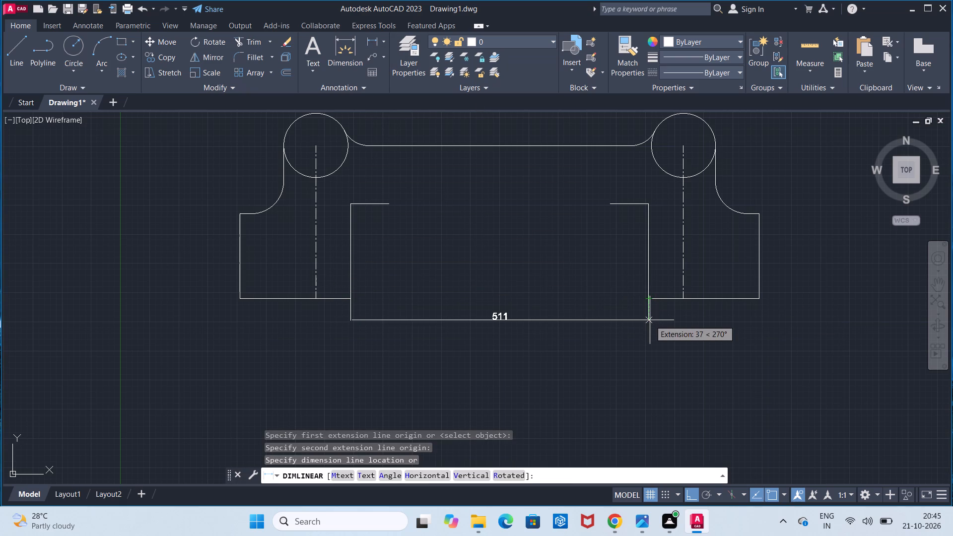
key(Escape)
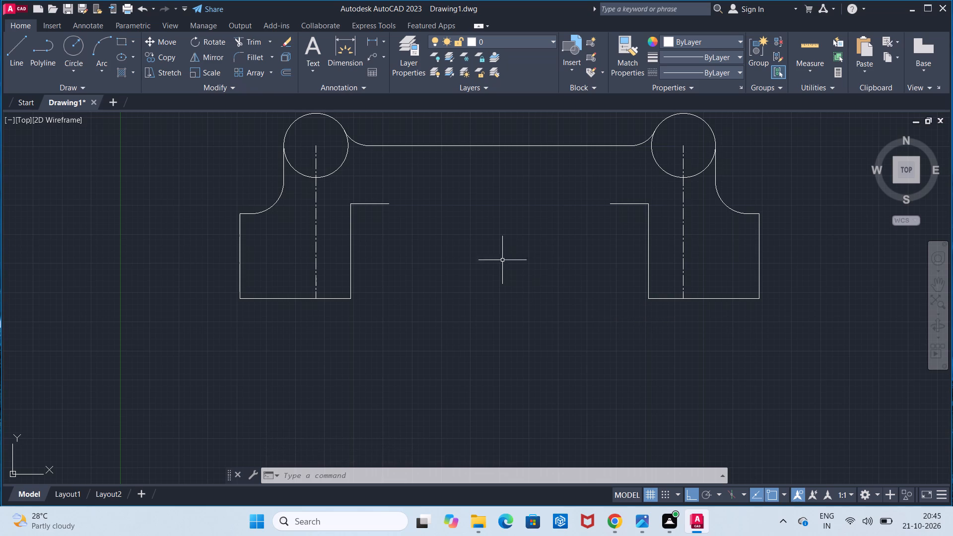
Connect the two 65.5 mm lines with a raised step: 30 mm up, 380 mm across, and down to the right line's inner end.
click(17, 67)
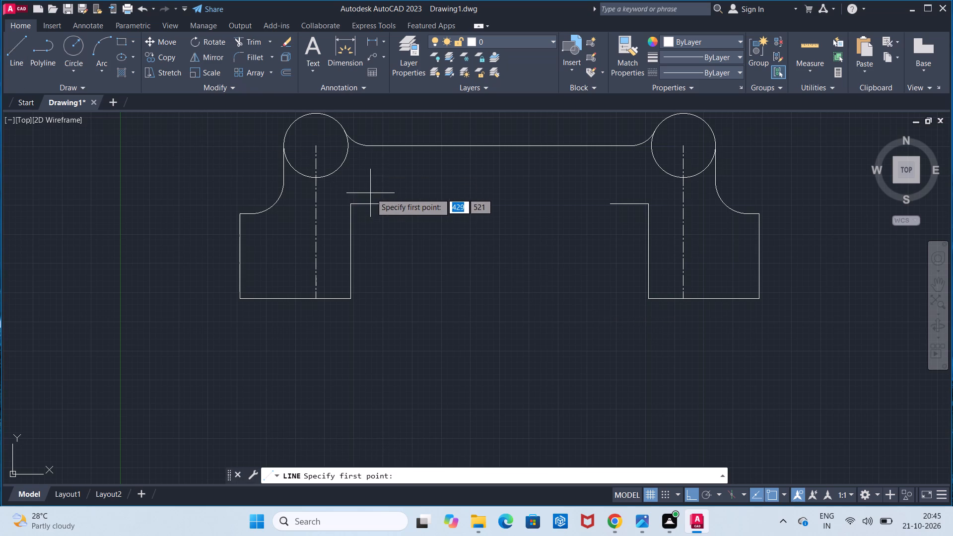
click(386, 201)
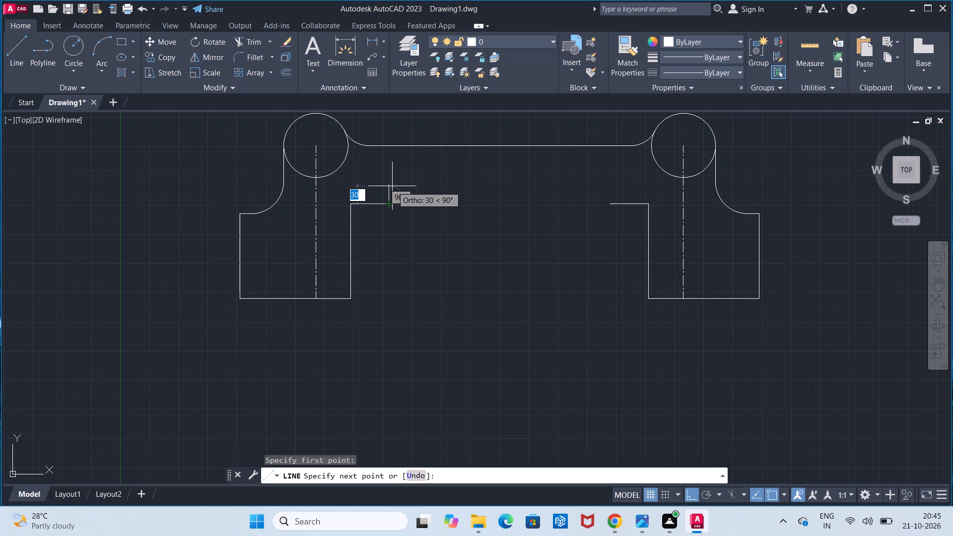
text(30)
key(Return)
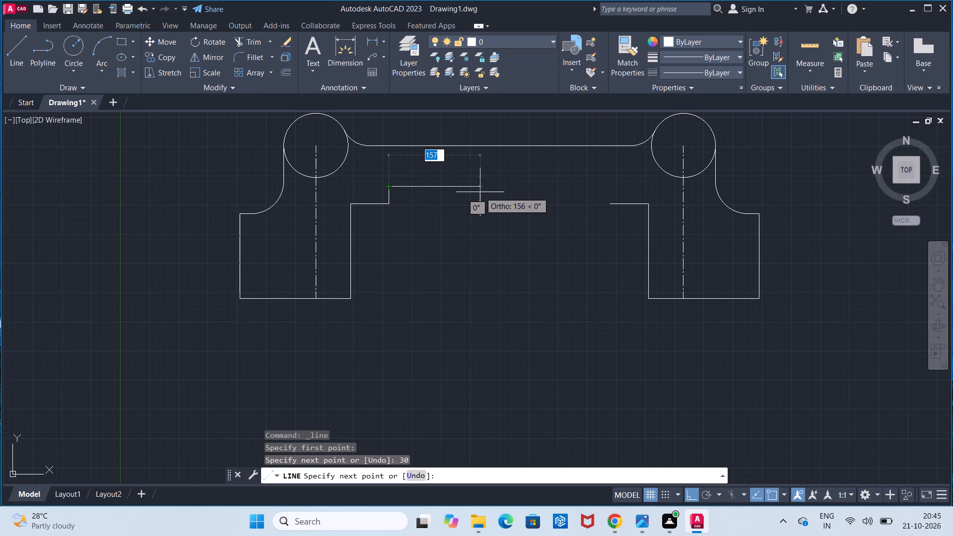
text(380)
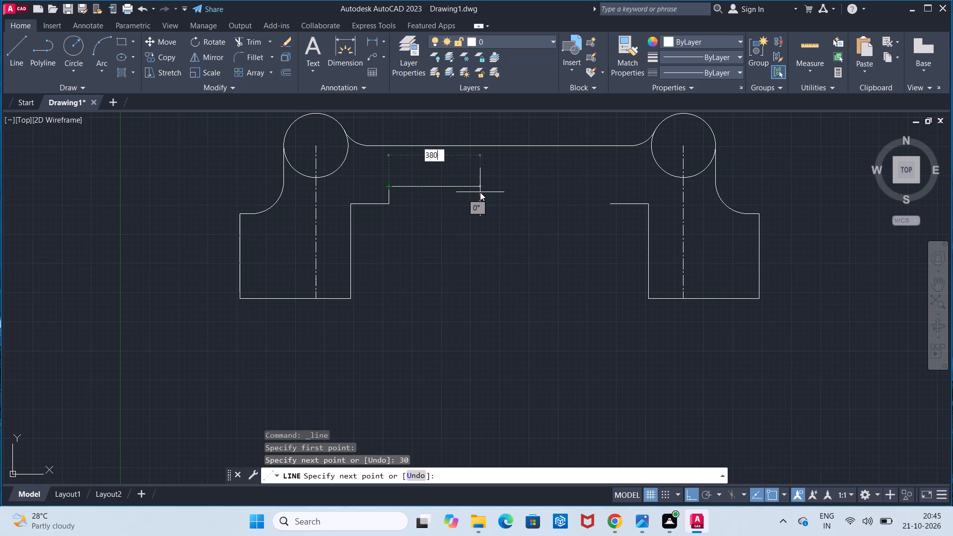
key(Return)
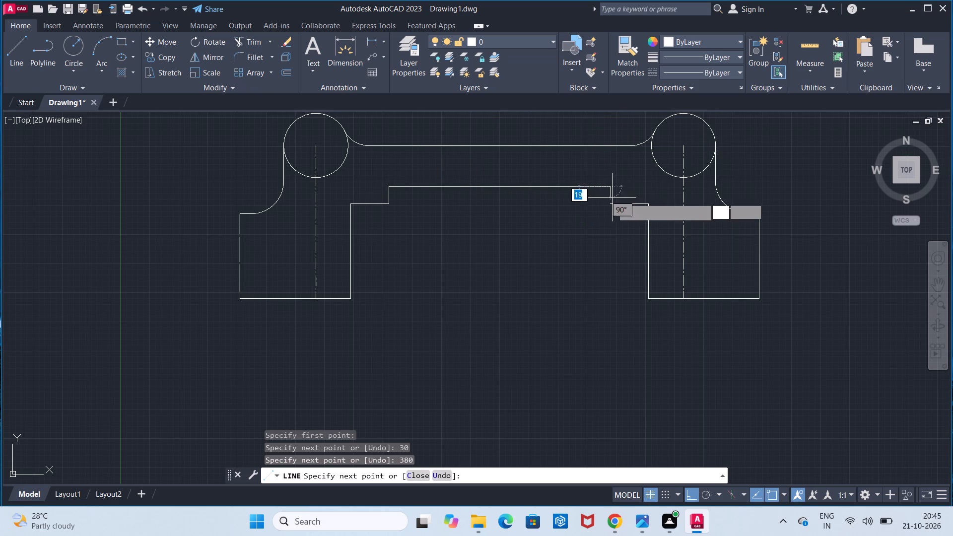
click(613, 207)
key(Escape)
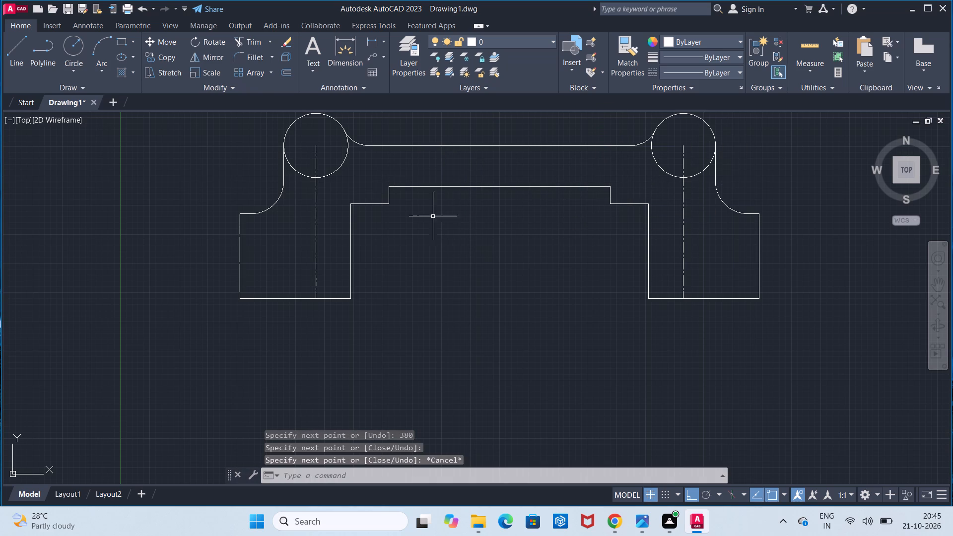
Trim away the lower inner arcs of both circles, leaving only the rounded tops of the outline.
click(242, 43)
click(346, 159)
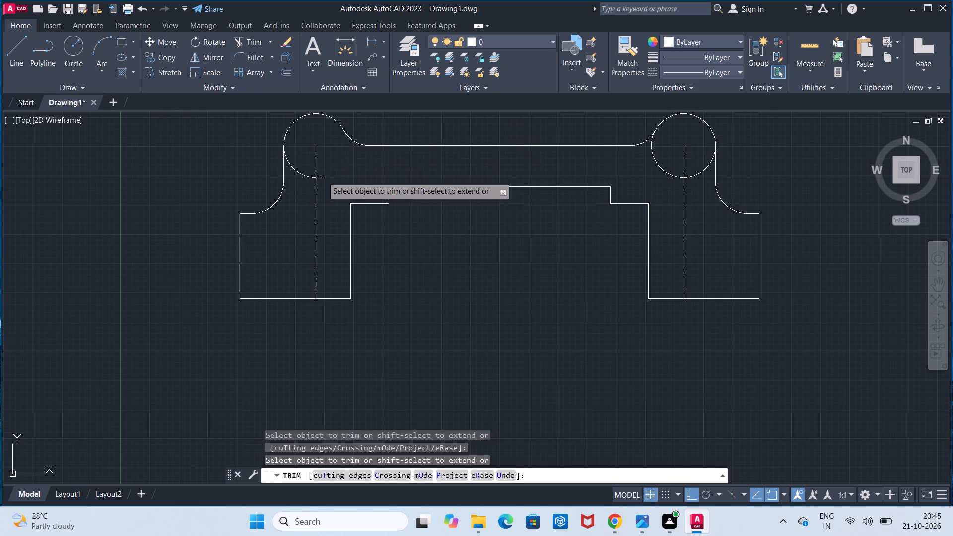
click(305, 177)
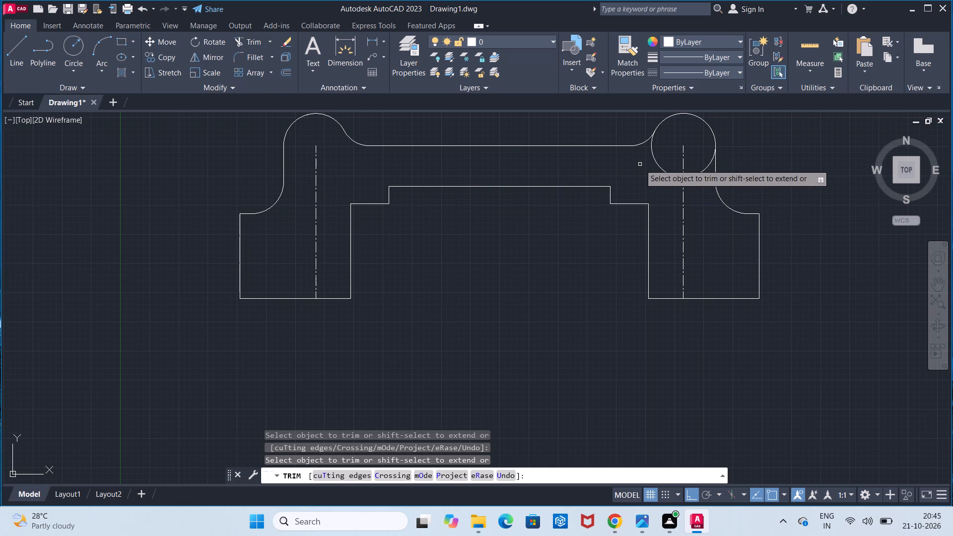
click(656, 163)
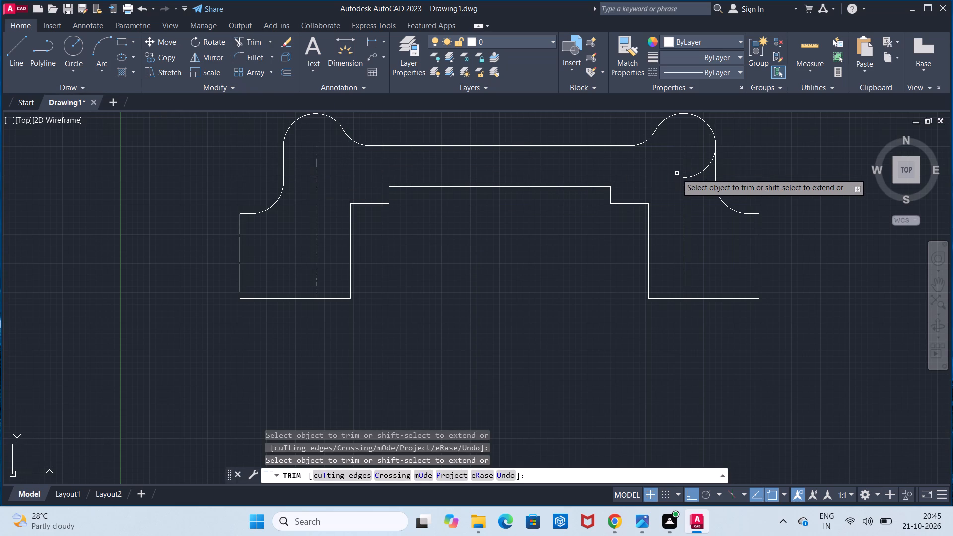
click(694, 175)
key(Escape)
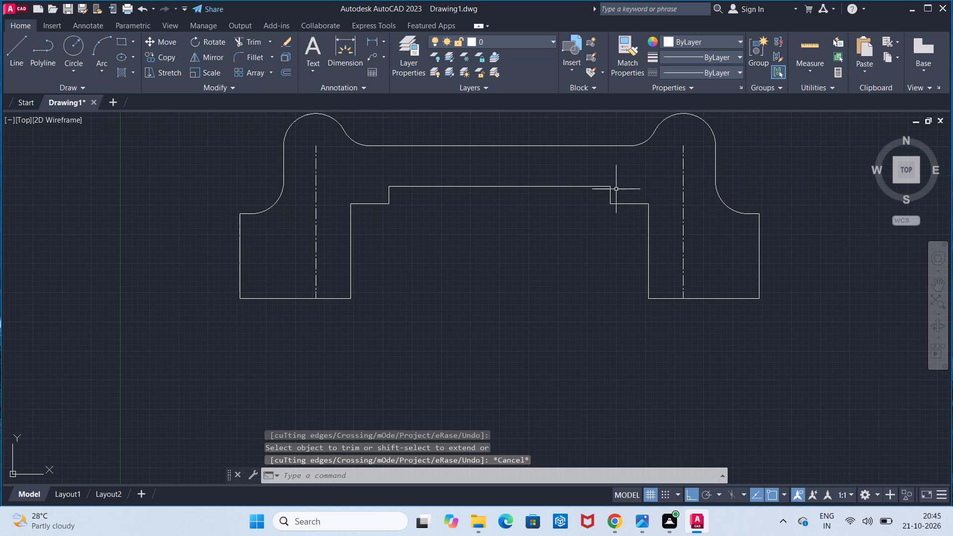
Fillet both upper corners of the raised step in the inner outline with a 25 mm radius.
click(242, 56)
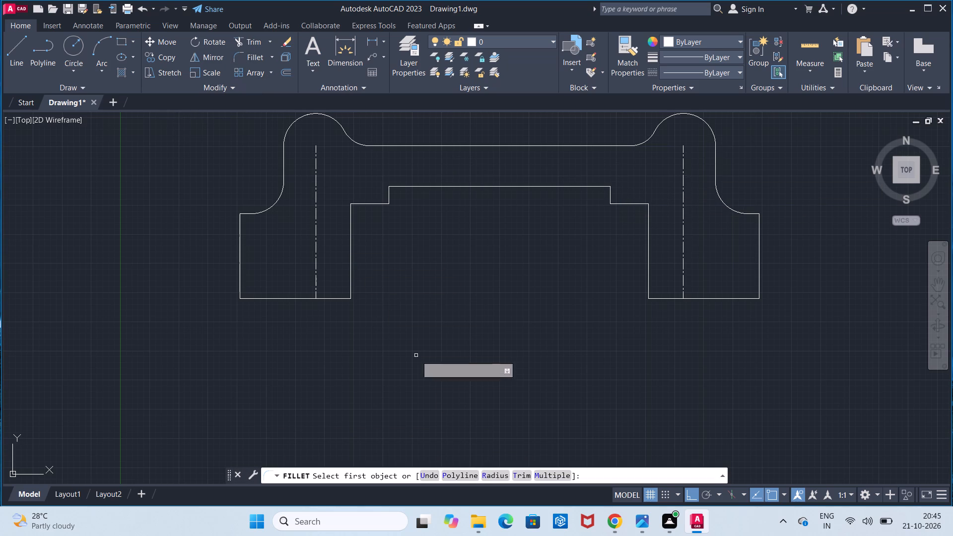
click(496, 477)
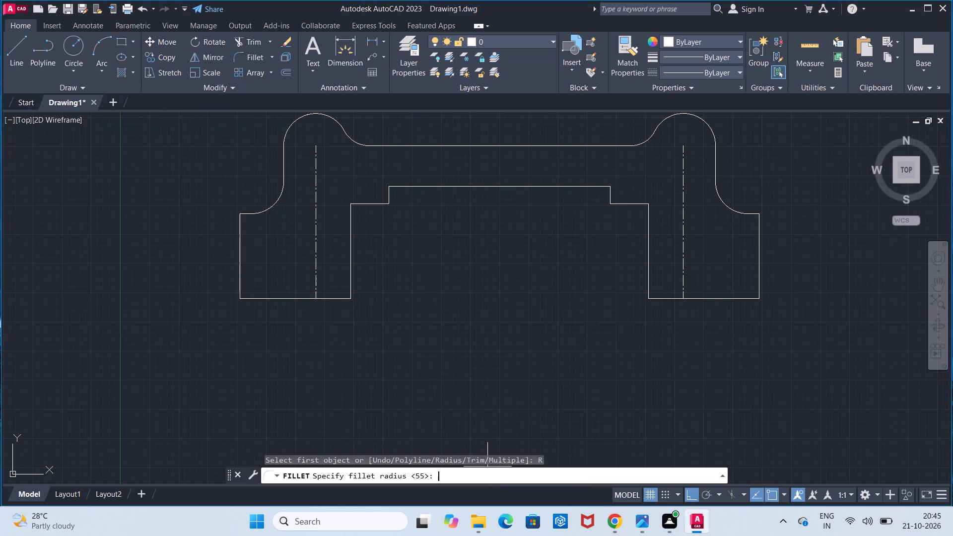
click(493, 479)
text(25)
key(Return)
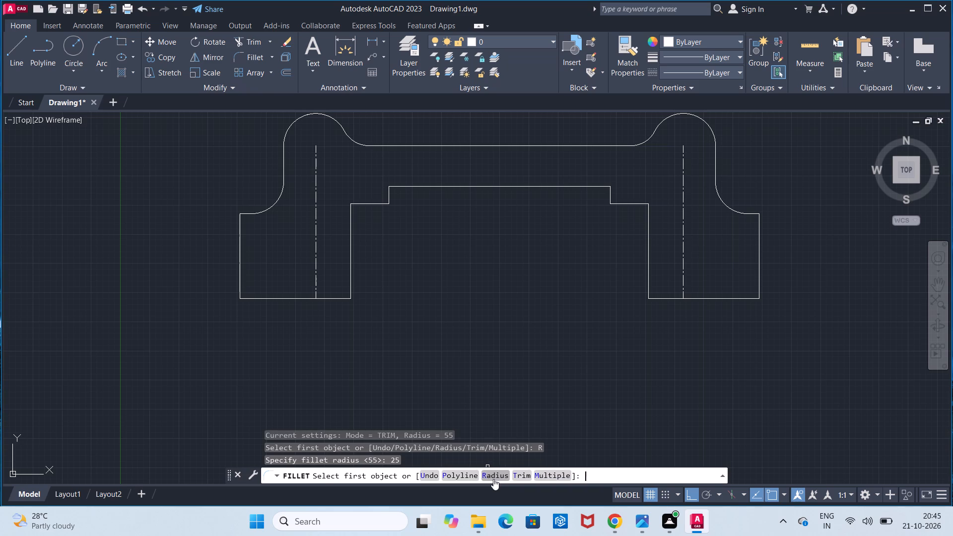
click(389, 196)
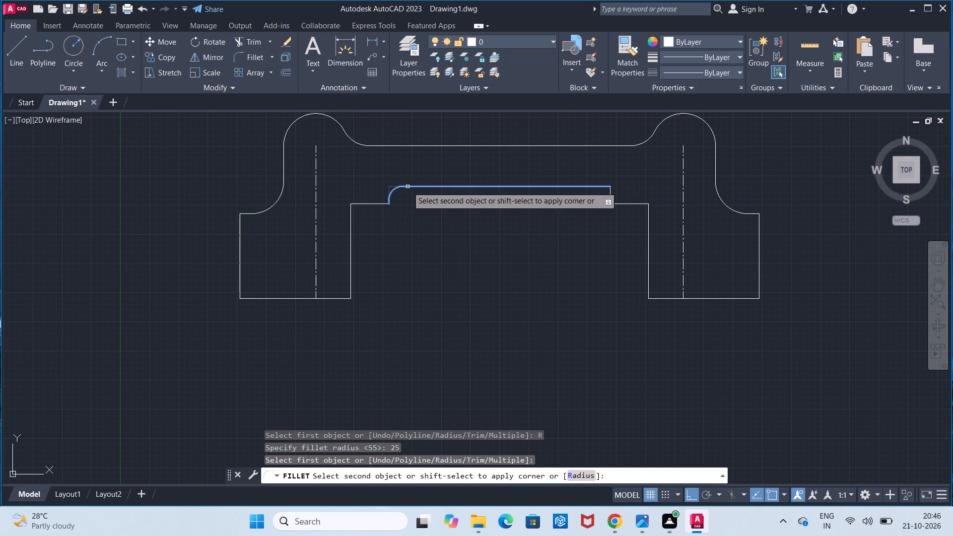
click(408, 187)
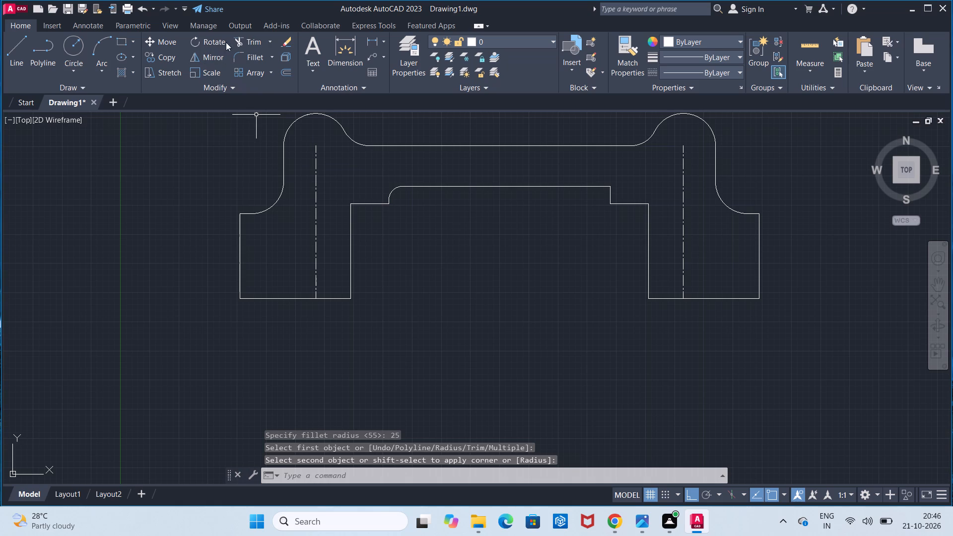
click(254, 54)
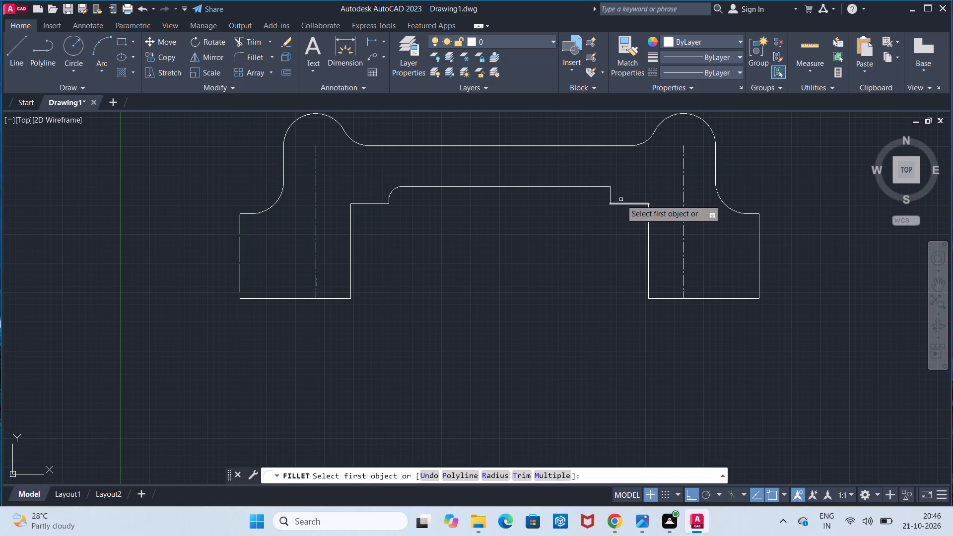
click(611, 195)
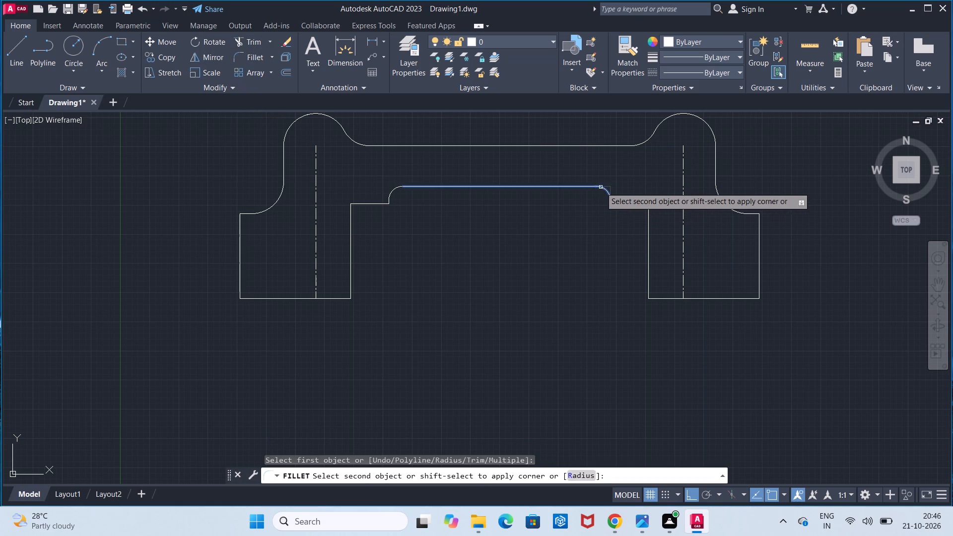
click(601, 187)
scroll(551, 202, down, 1)
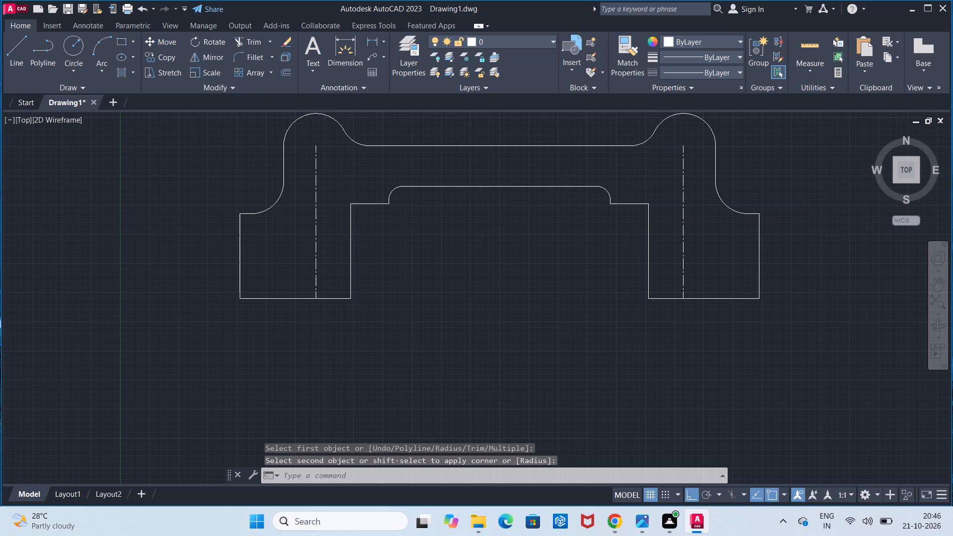
key(Escape)
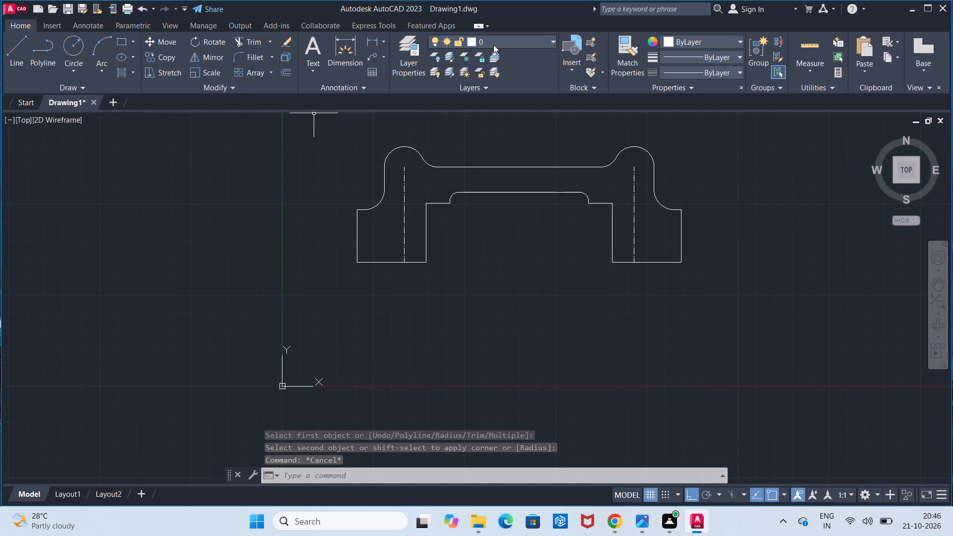
Draw a vertical CENTER2 centreline from the top edge's midpoint to just below base level, and reset the linetype to ByLayer.
click(725, 76)
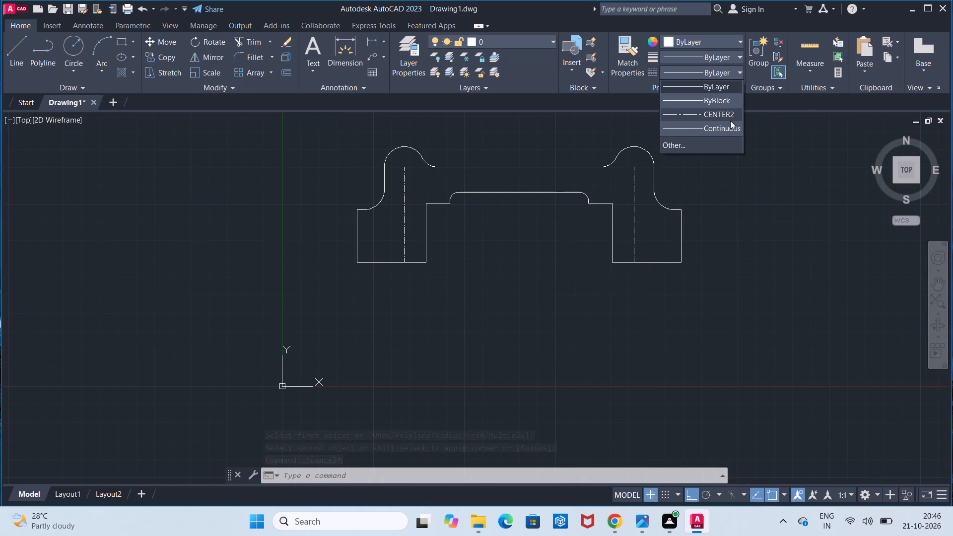
click(730, 121)
click(30, 63)
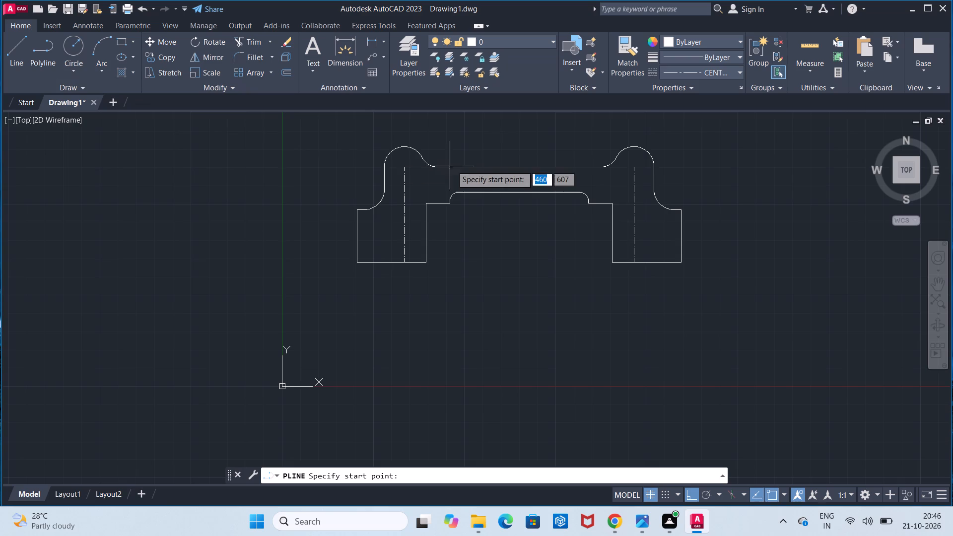
click(520, 170)
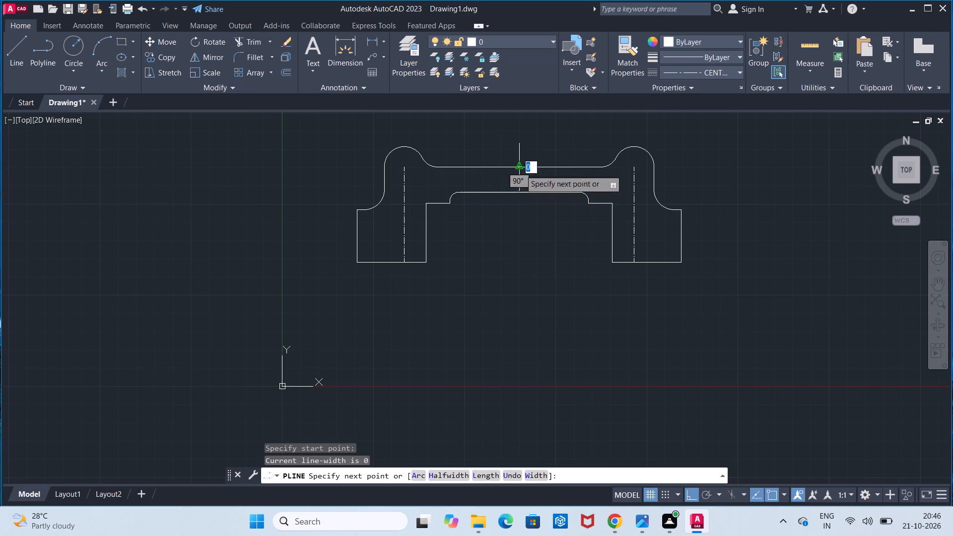
click(543, 267)
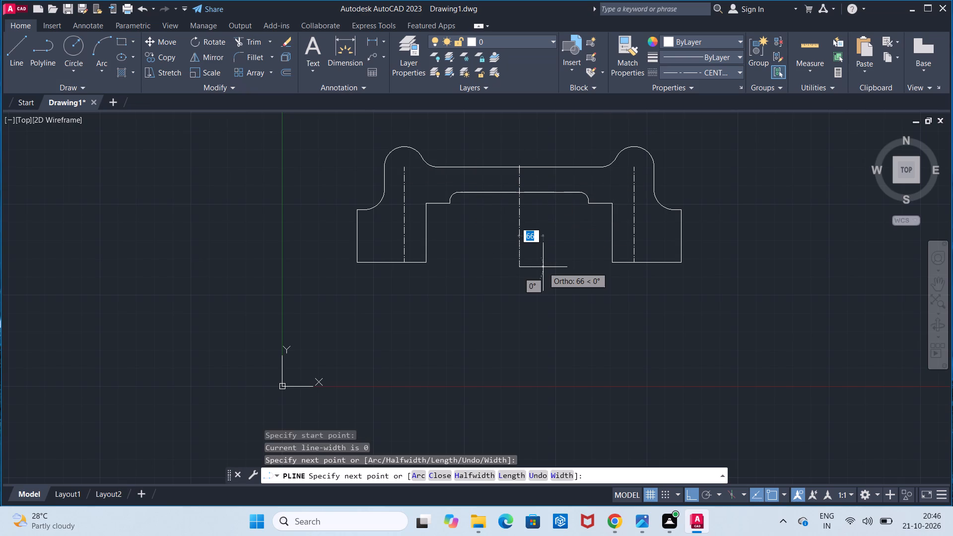
key(Escape)
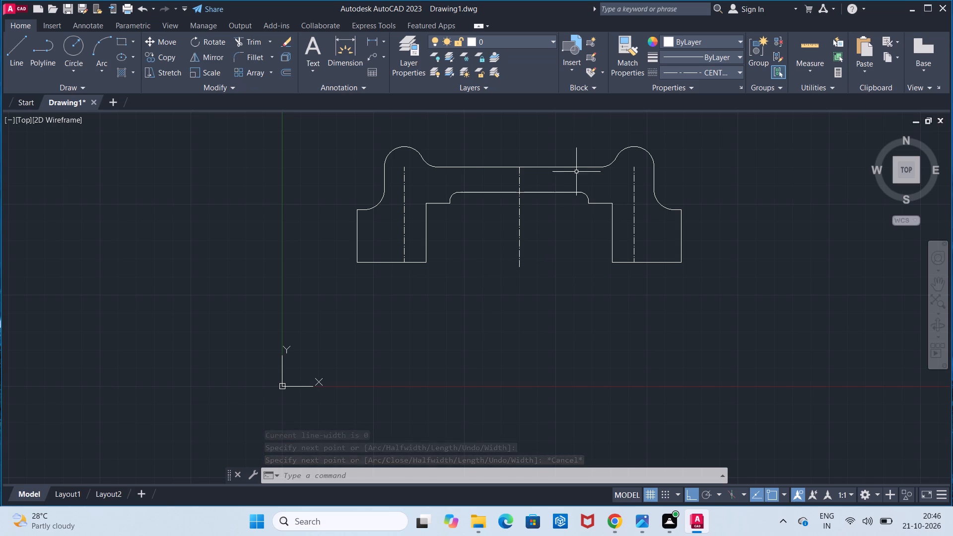
click(663, 75)
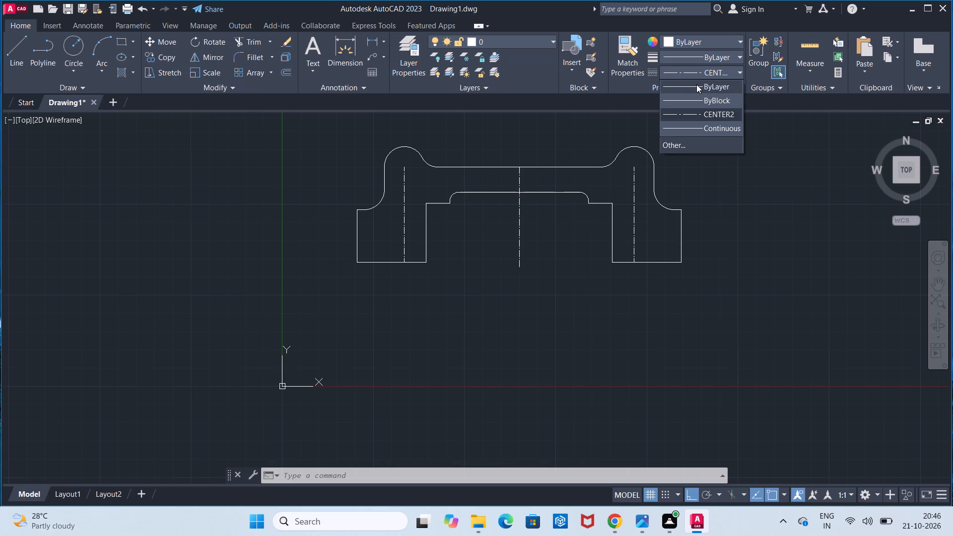
click(696, 84)
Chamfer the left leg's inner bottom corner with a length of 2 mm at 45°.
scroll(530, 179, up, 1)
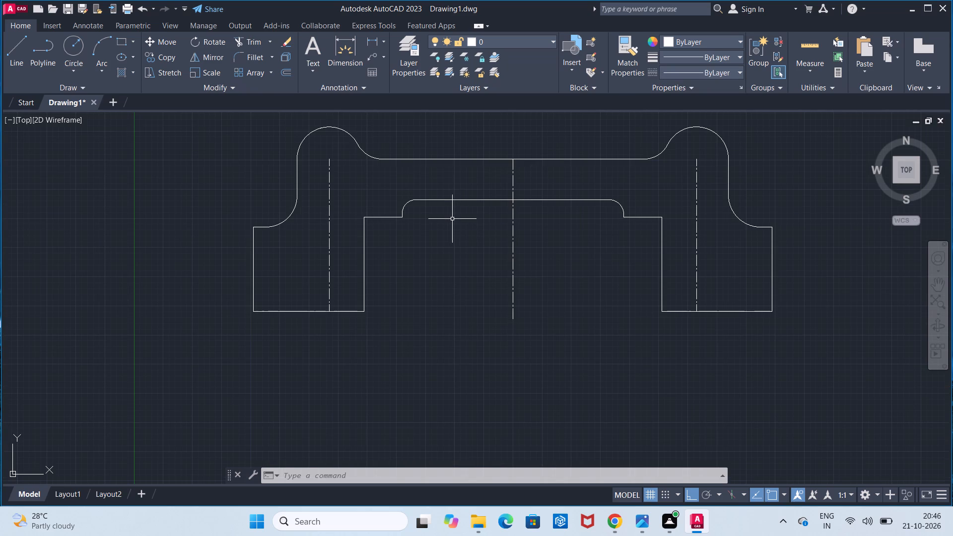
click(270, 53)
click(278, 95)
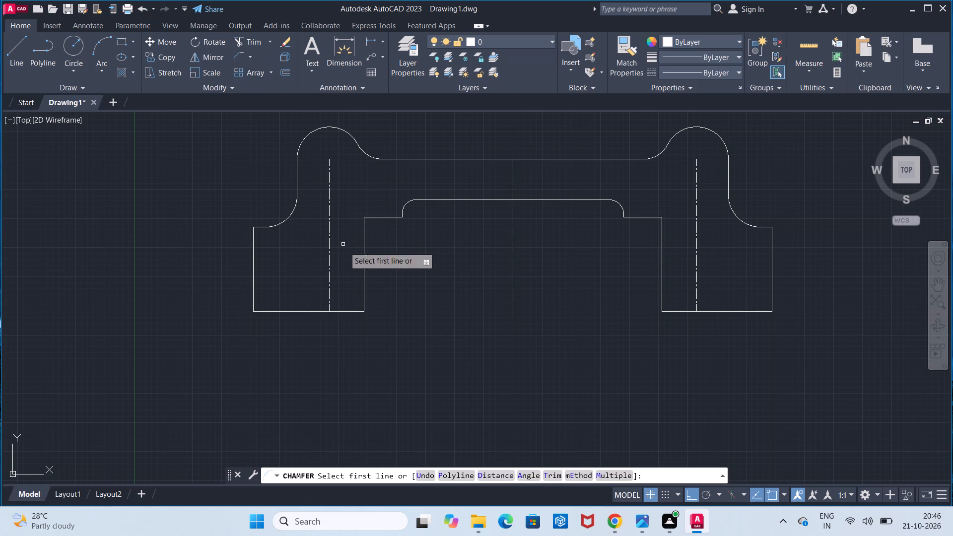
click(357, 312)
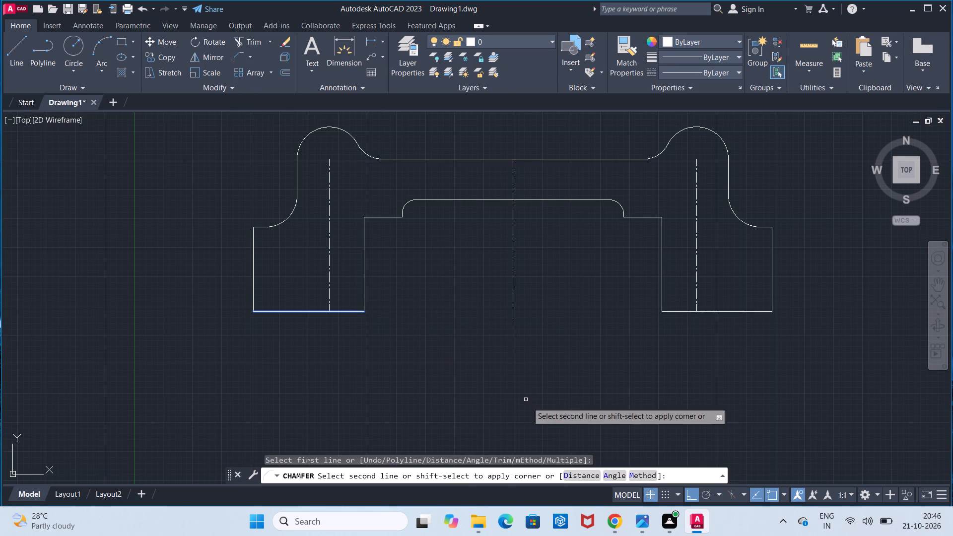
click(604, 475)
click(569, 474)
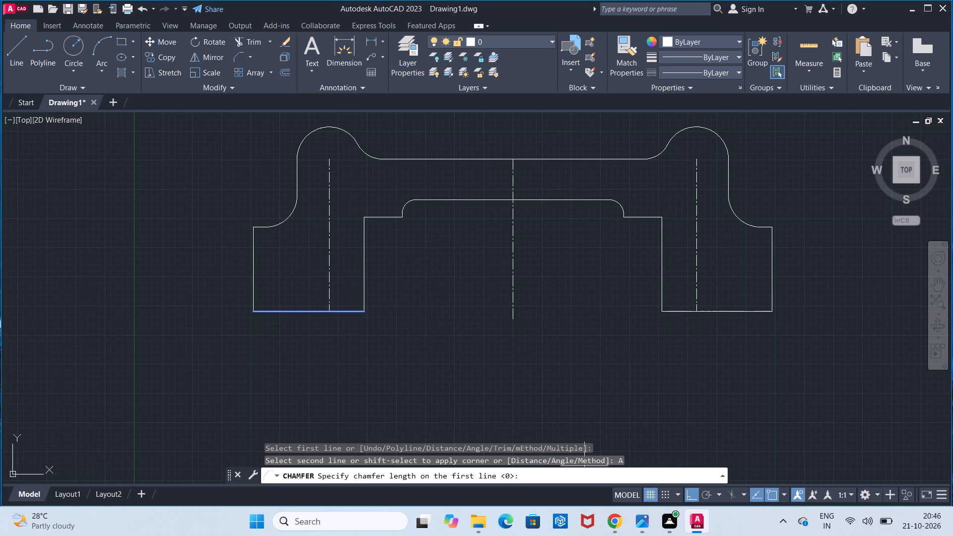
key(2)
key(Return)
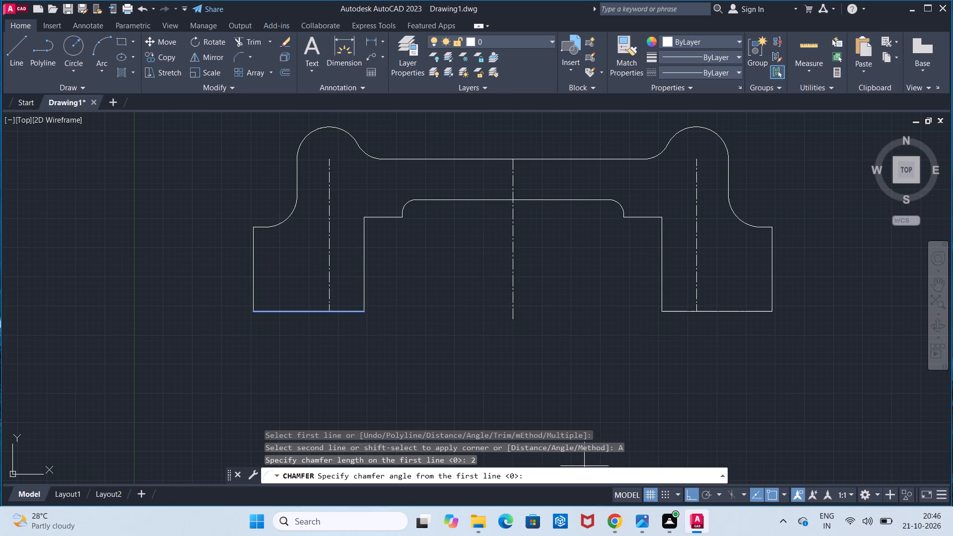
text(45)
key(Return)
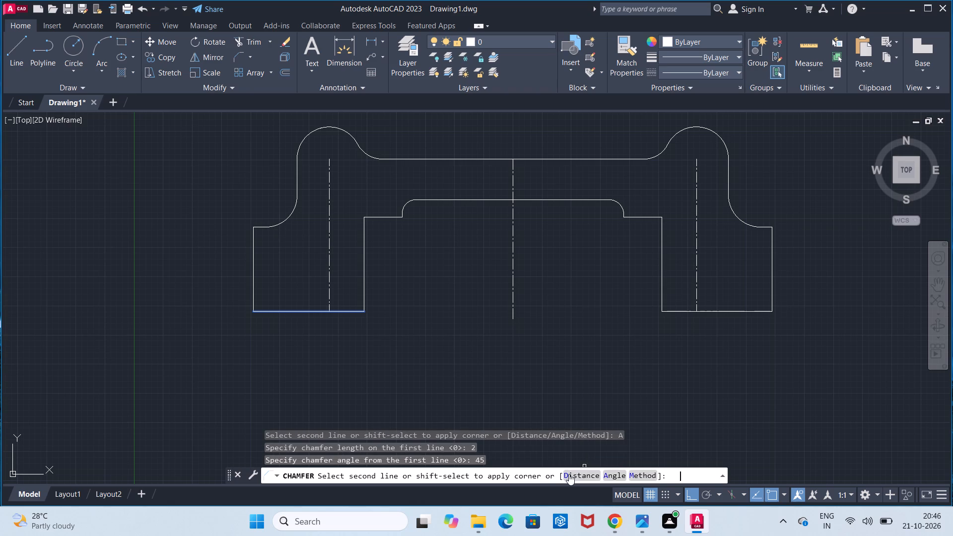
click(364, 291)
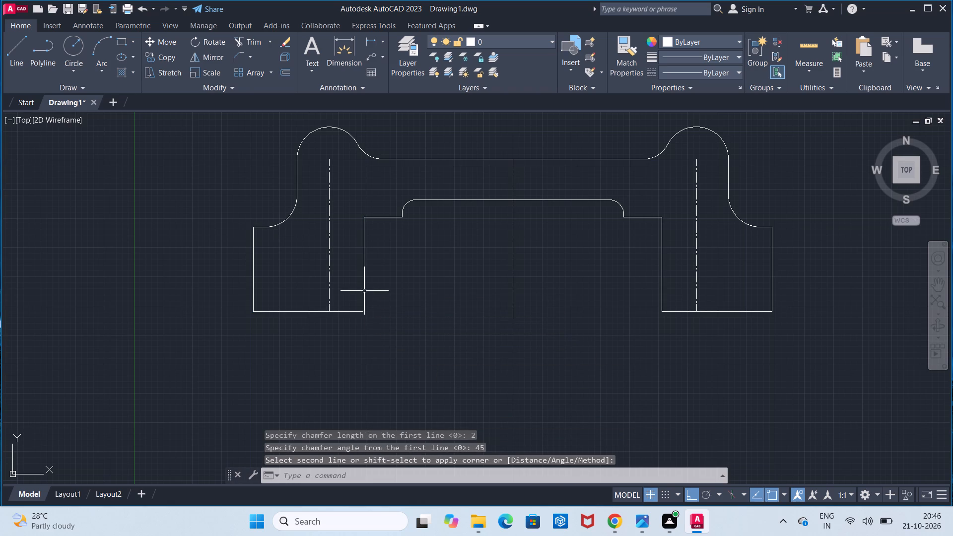
Chamfer the left leg's inner bottom corner again with a length of 13 mm at 45°.
scroll(378, 328, up, 1)
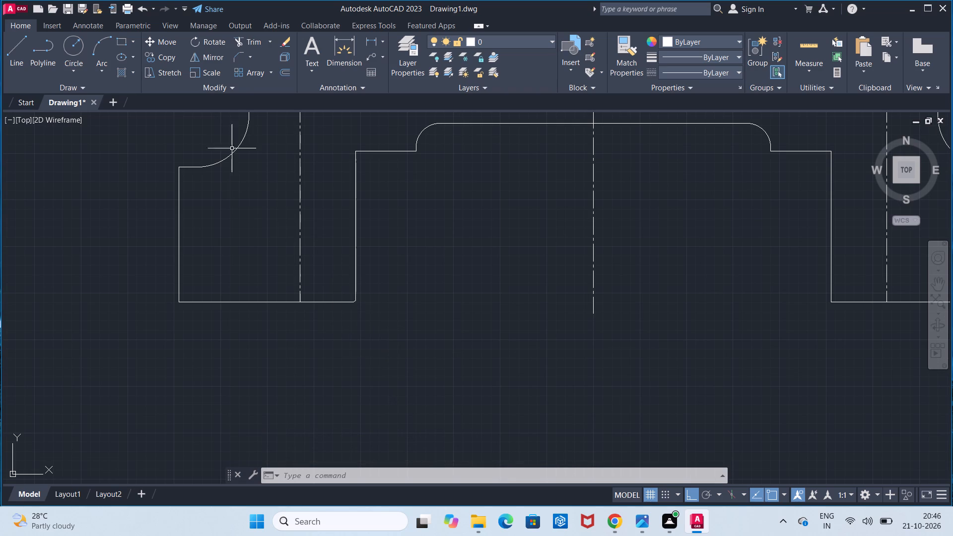
click(245, 55)
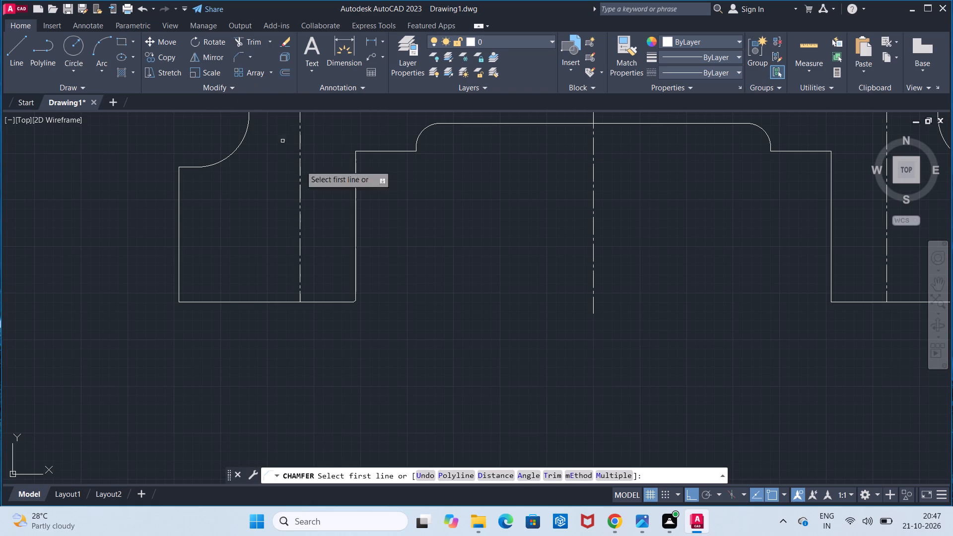
click(533, 478)
click(533, 478)
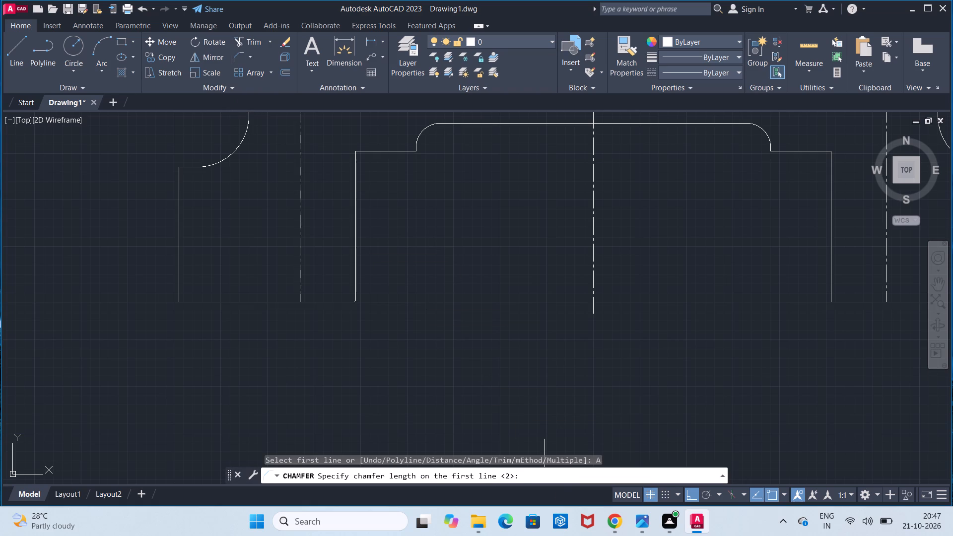
text(13)
key(Return)
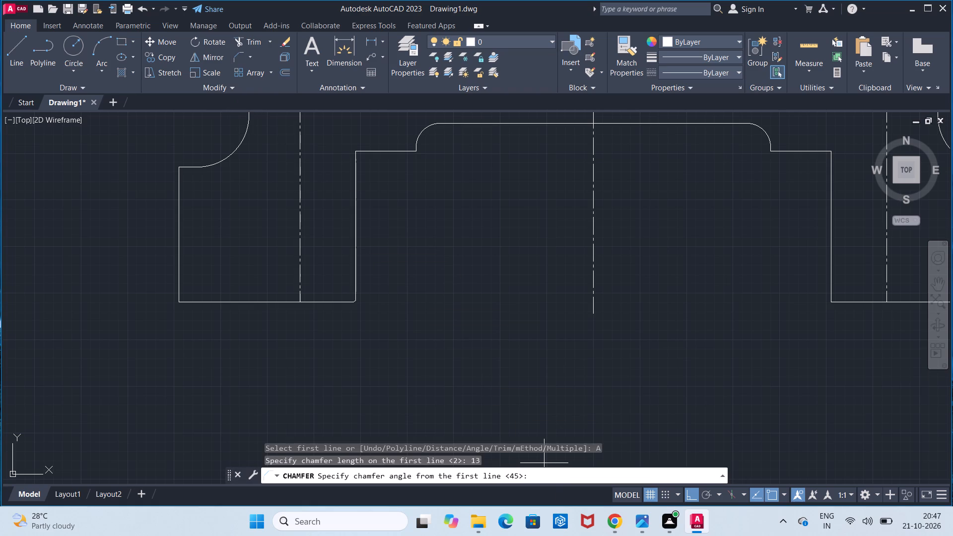
text(45)
key(Return)
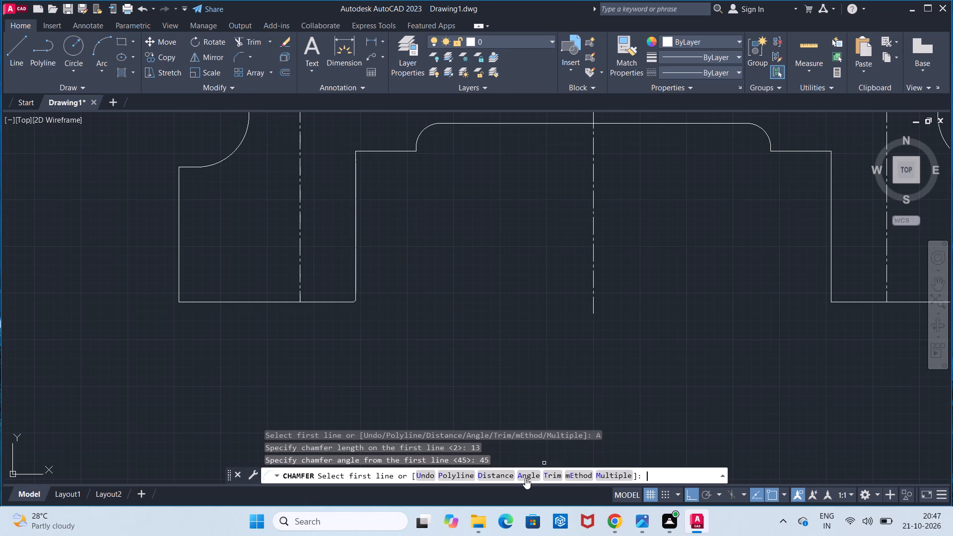
click(337, 301)
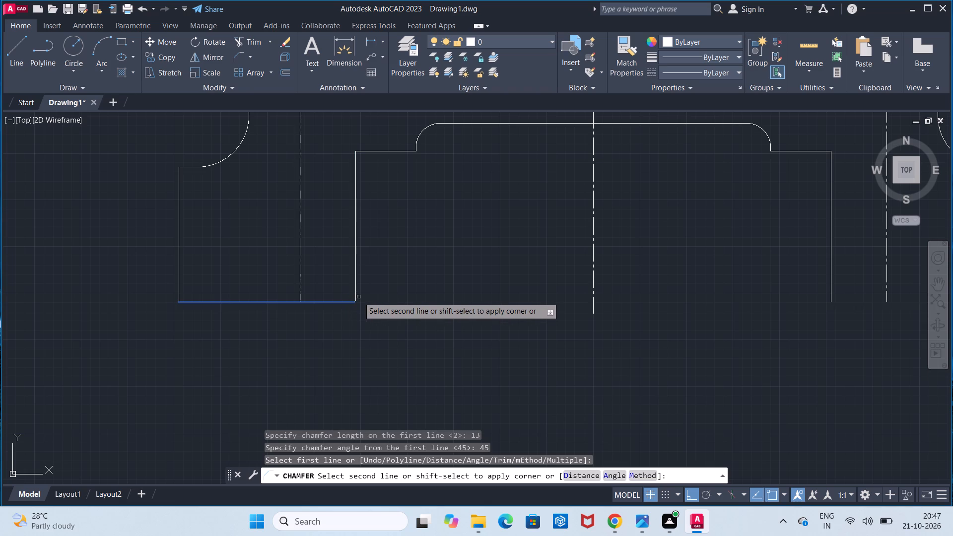
click(355, 297)
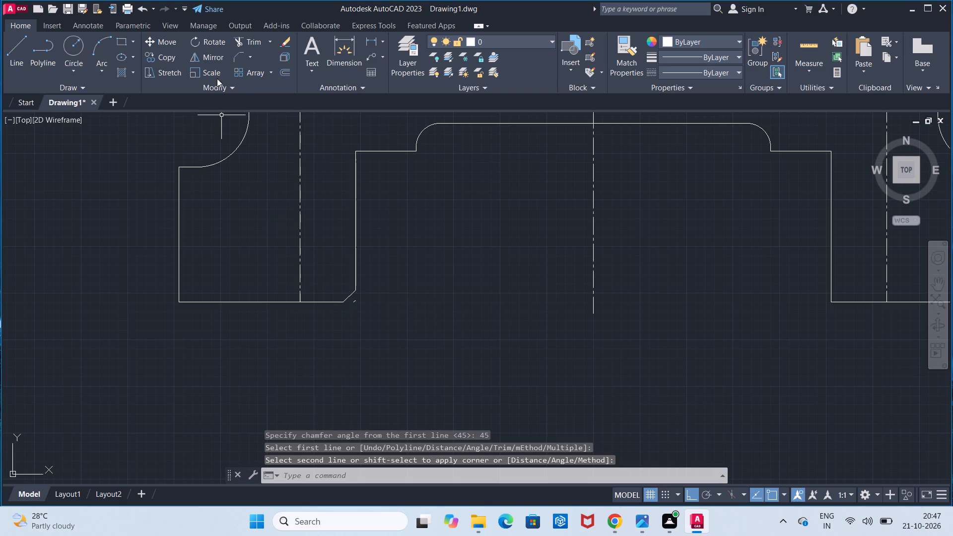
Trim away the small leftover chamfer segment outside the left leg's inner bottom corner.
click(248, 45)
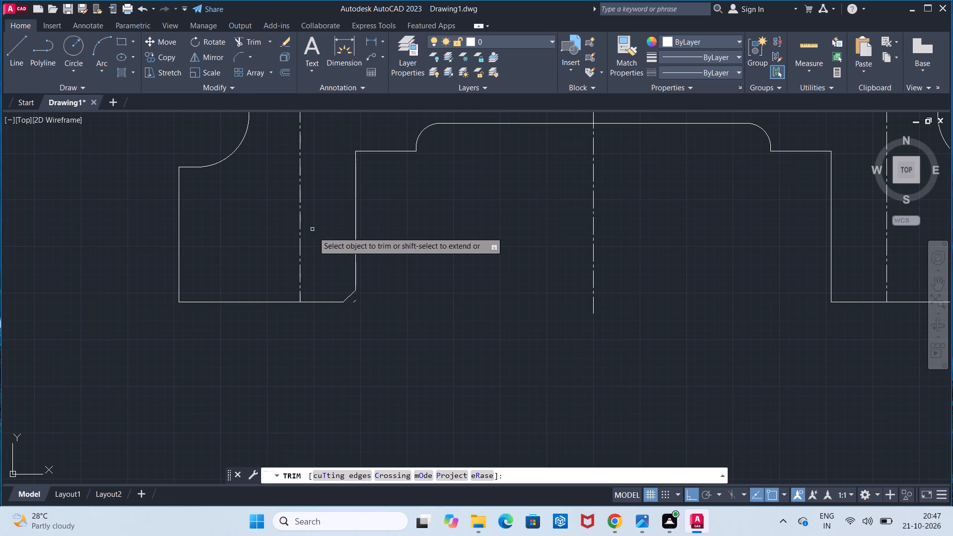
click(354, 301)
scroll(354, 301, up, 2)
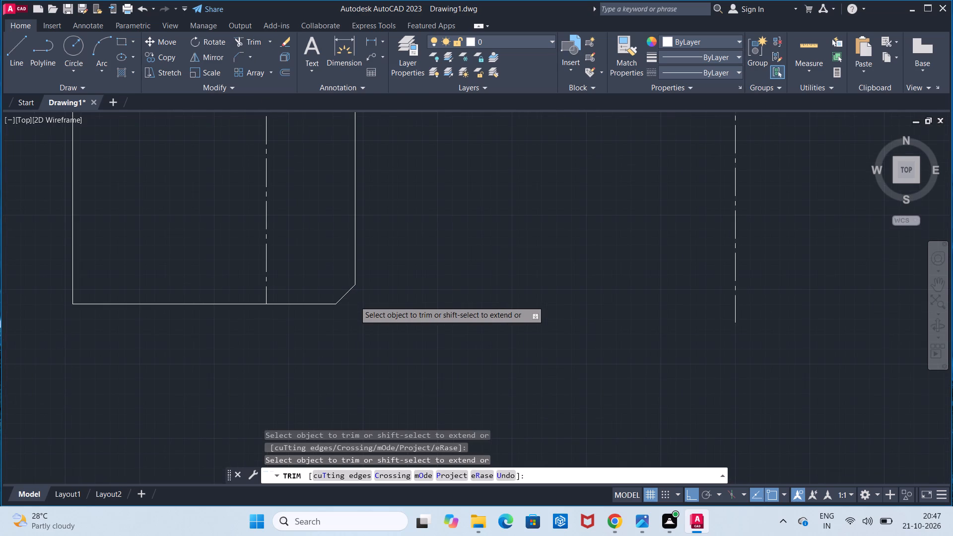
scroll(354, 301, down, 2)
key(Escape)
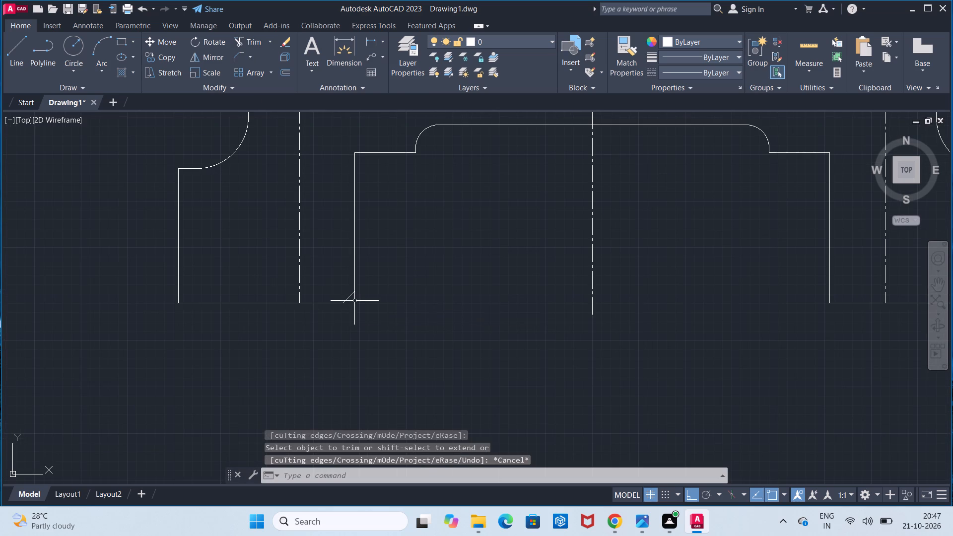
Chamfer the right leg's inner bottom corner with the same settings as the left leg's chamfer.
middle_drag(471, 312, 287, 312)
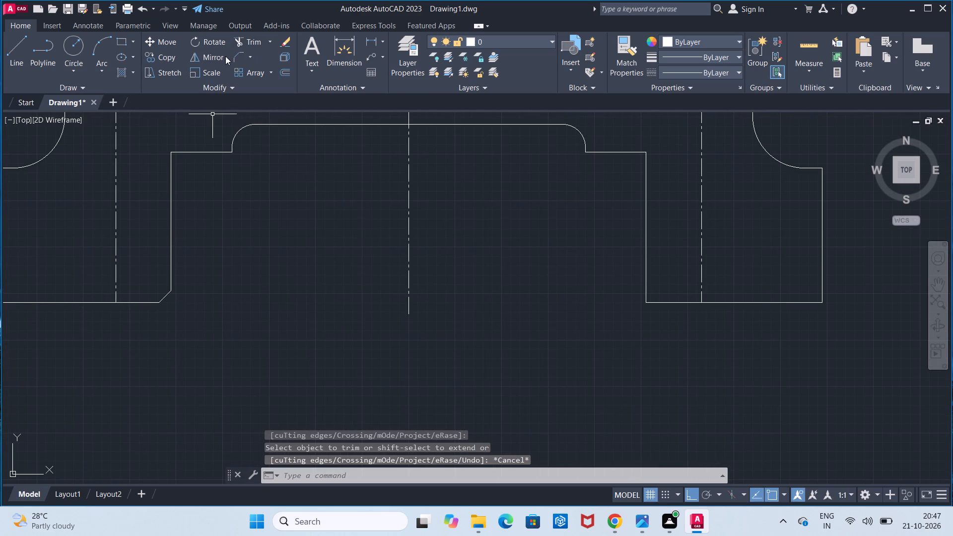
click(238, 56)
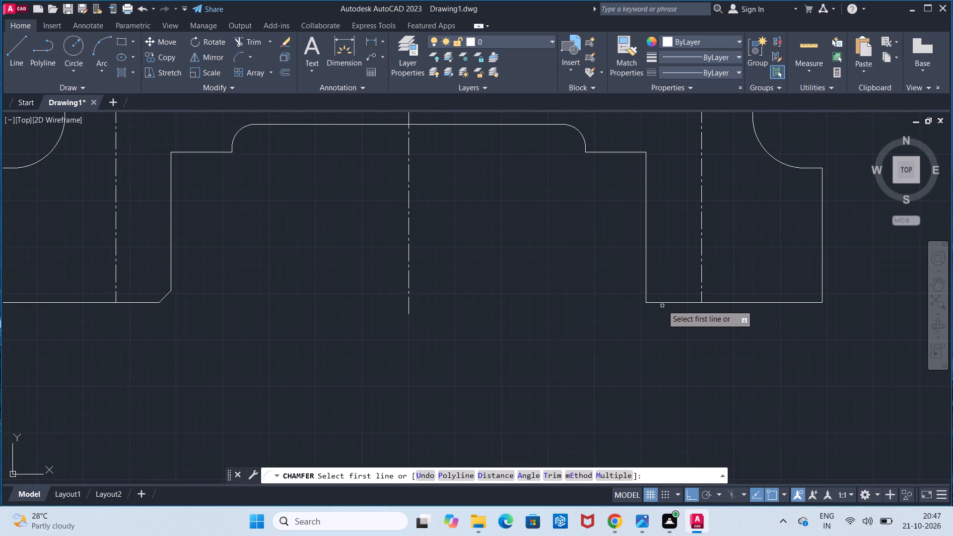
click(661, 302)
click(647, 294)
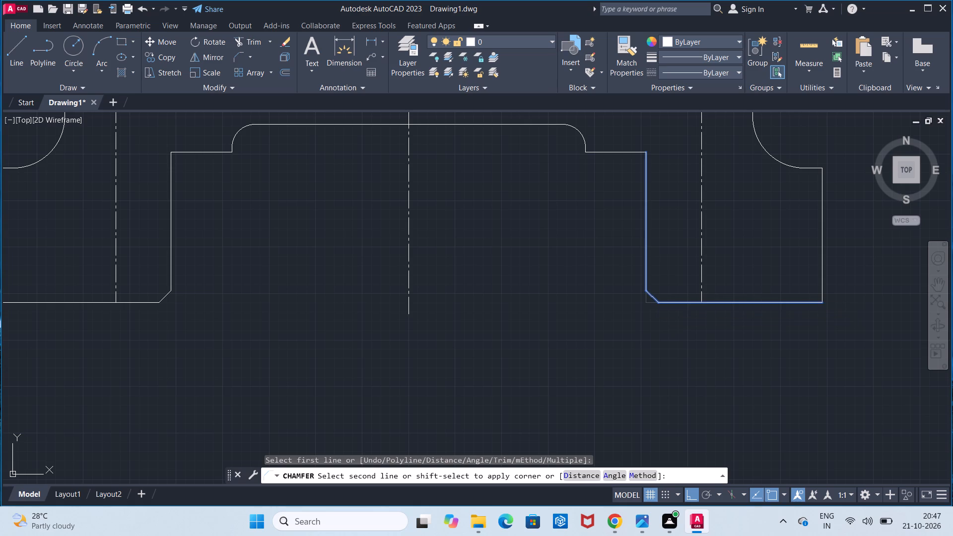
key(Escape)
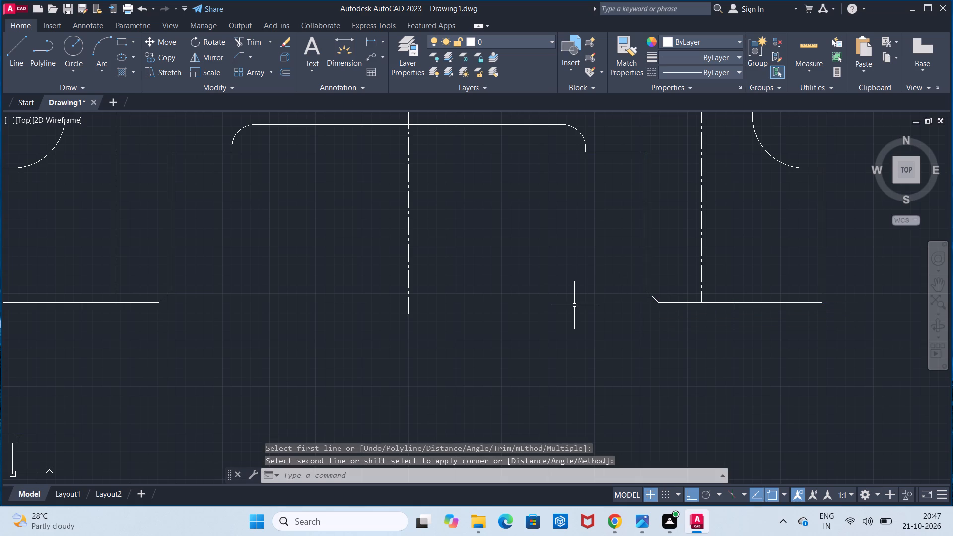
Select the whole part and join its outline segments into one closed polyline.
scroll(574, 305, up, 2)
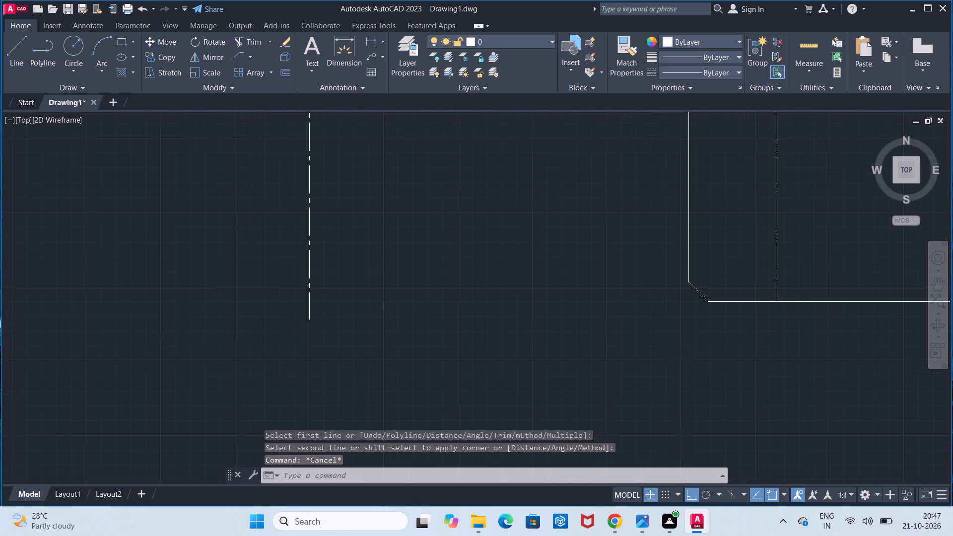
scroll(574, 305, down, 3)
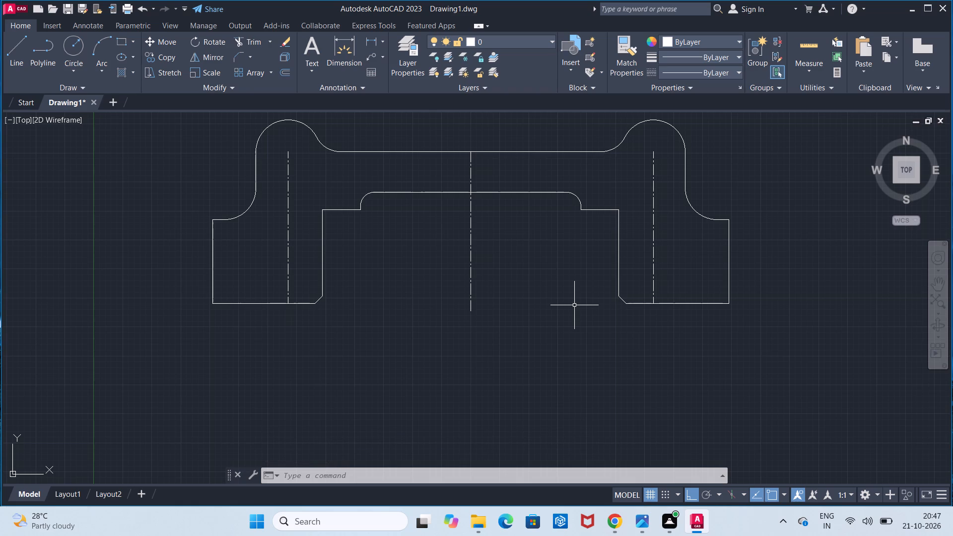
scroll(574, 305, down, 1)
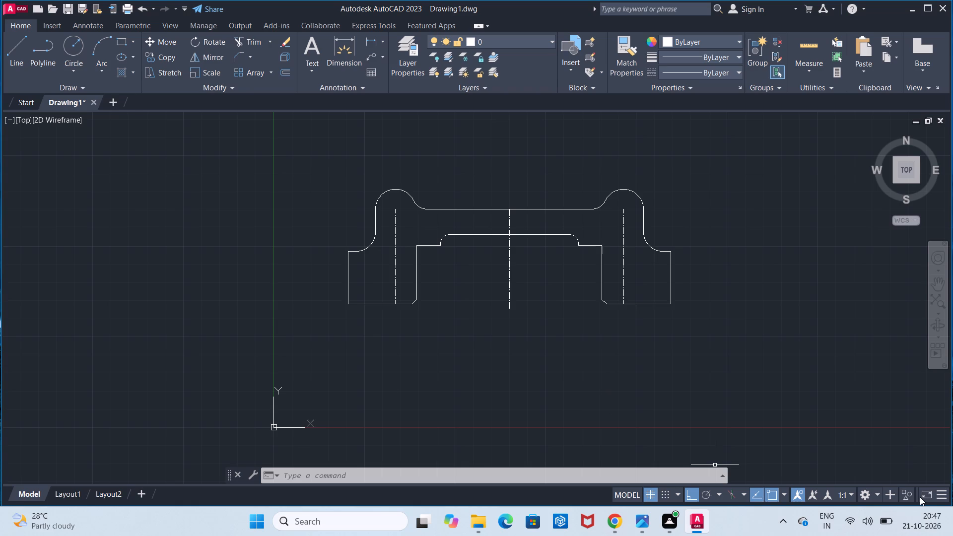
click(317, 129)
click(715, 328)
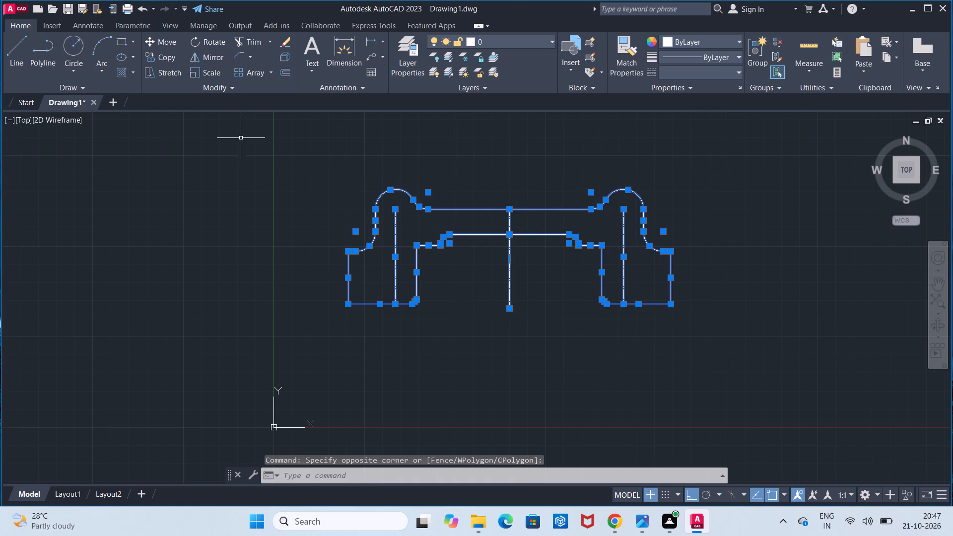
text(joi)
click(514, 211)
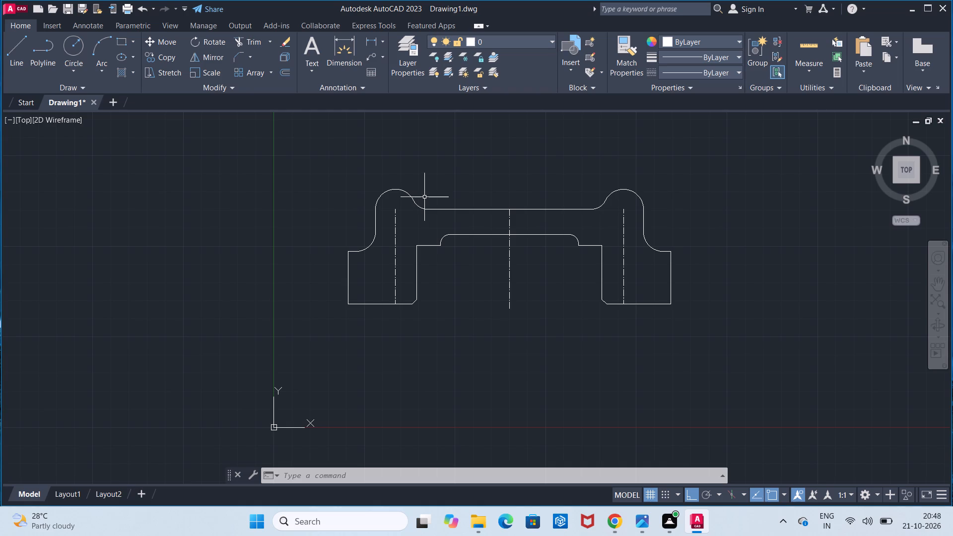
Add a horizontal linear dimension between the top ends of the left and right centrelines, placed above the part.
click(374, 38)
click(397, 209)
click(626, 208)
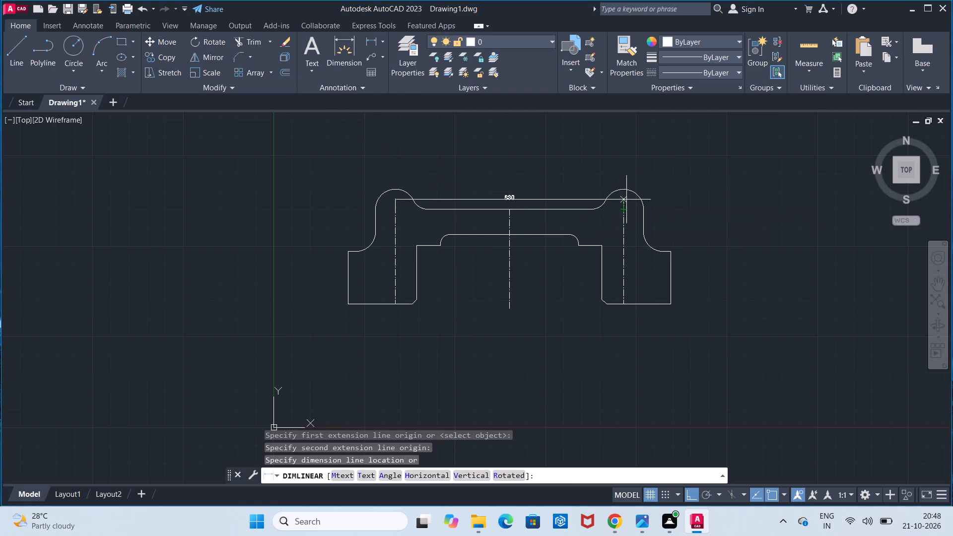
click(625, 167)
Start another linear dimension on the part.
scroll(625, 167, up, 1)
scroll(625, 167, down, 1)
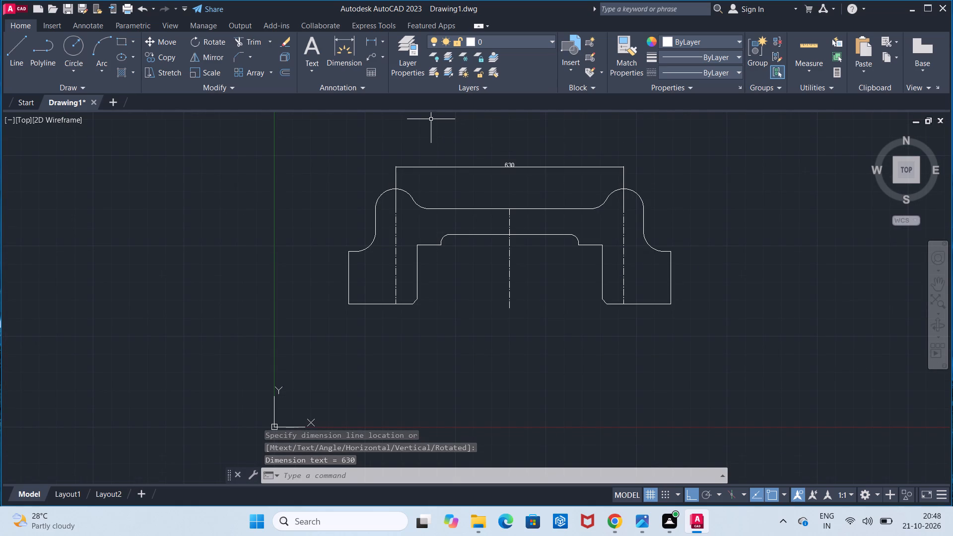
click(367, 45)
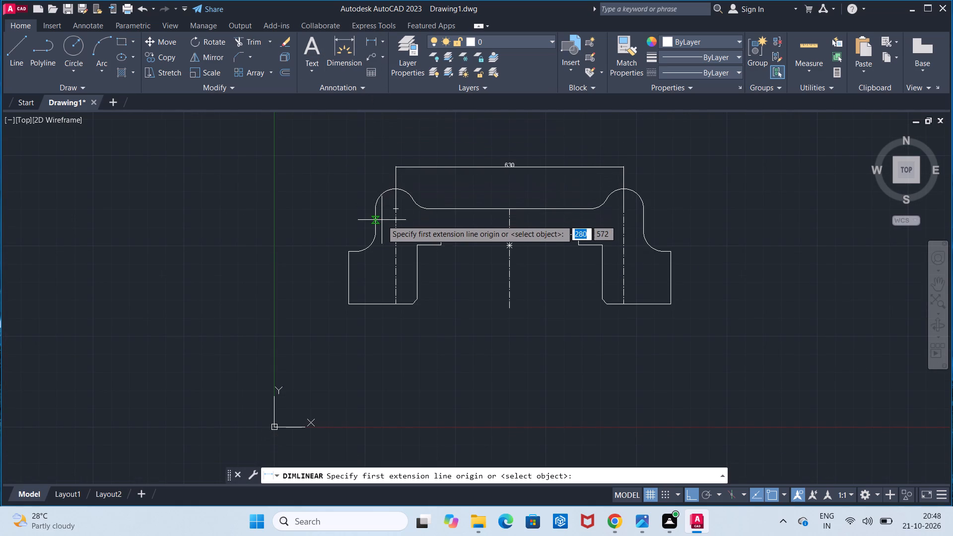
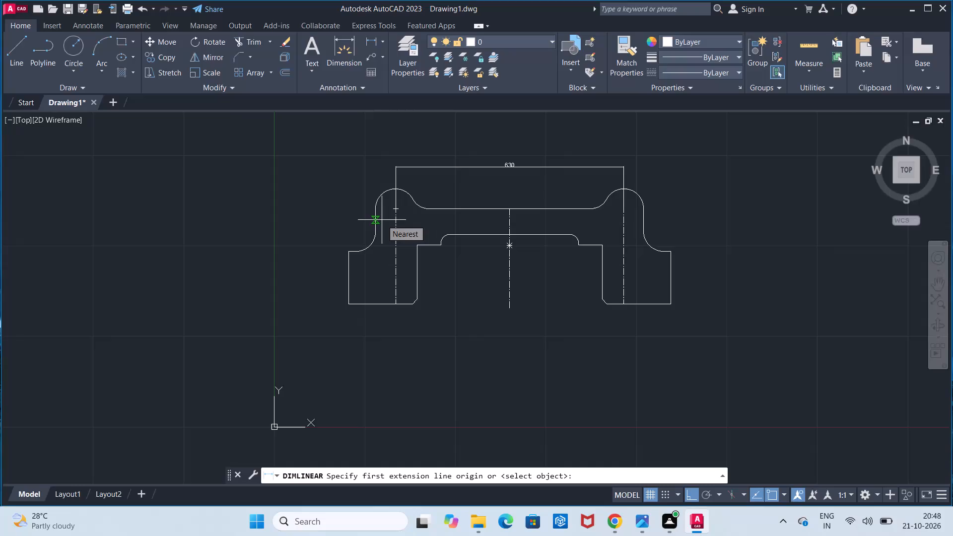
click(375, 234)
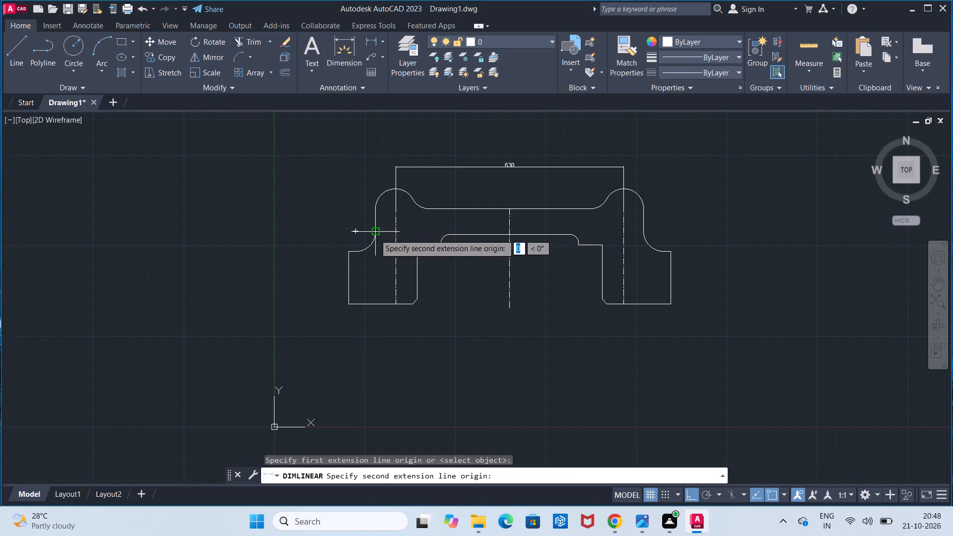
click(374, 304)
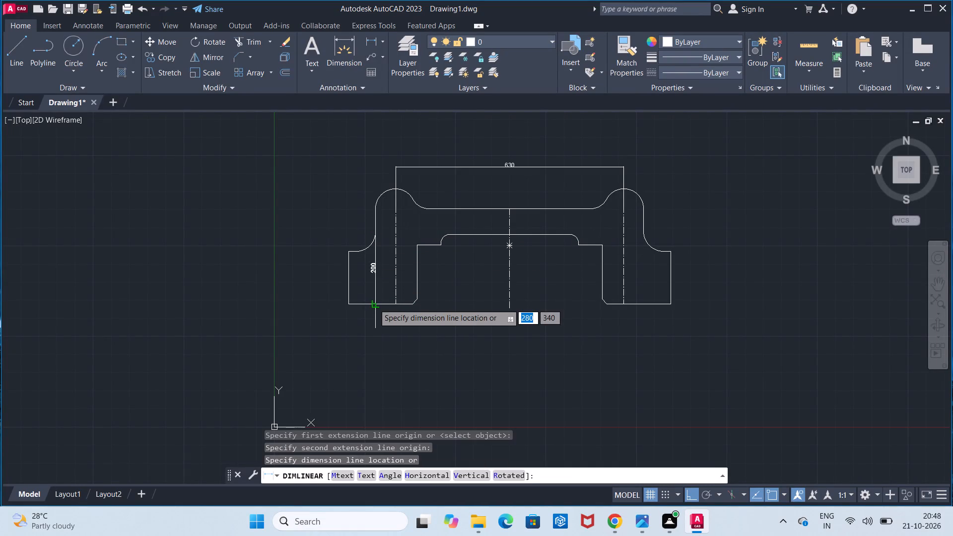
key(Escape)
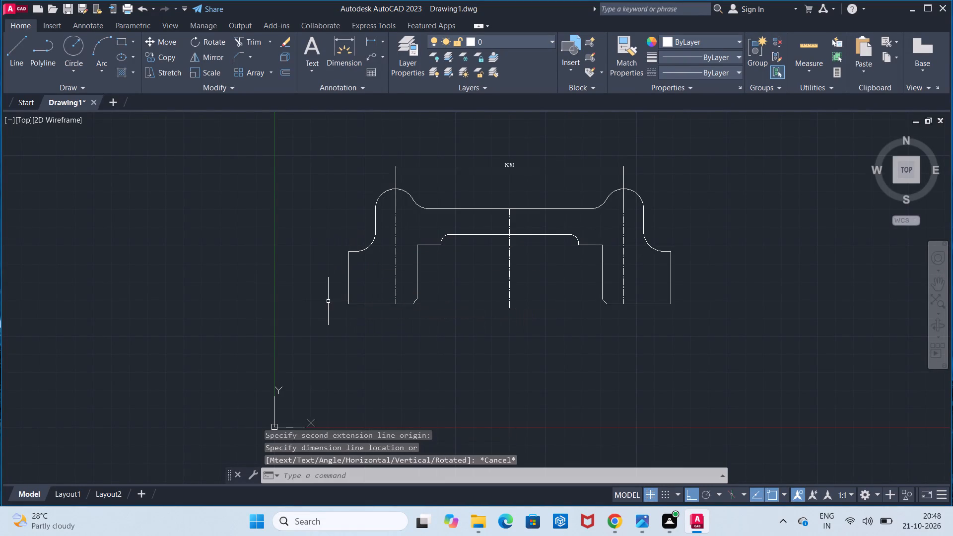
Add a vertical linear dimension from the left end of the central recess's top edge to the part's outer bottom-left corner, placed left of the part.
scroll(328, 301, up, 1)
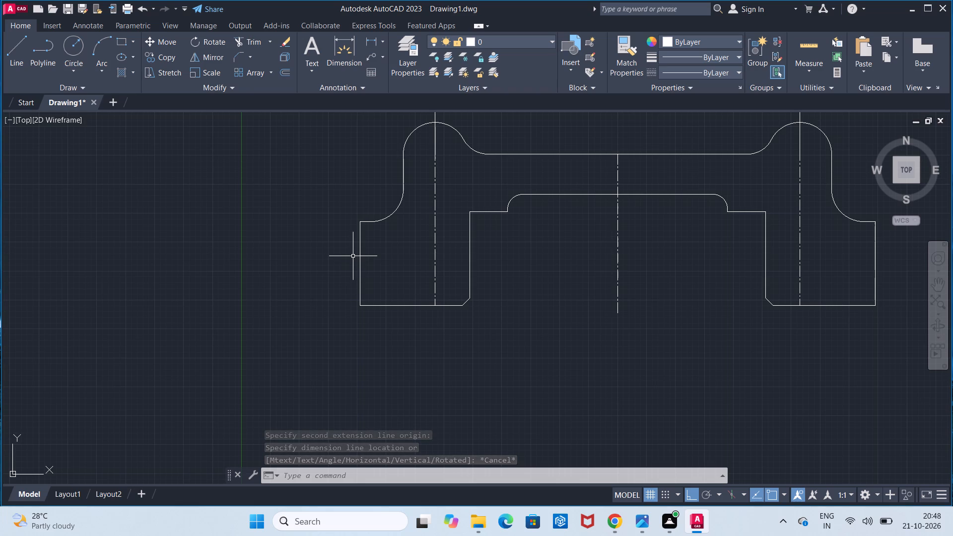
click(373, 42)
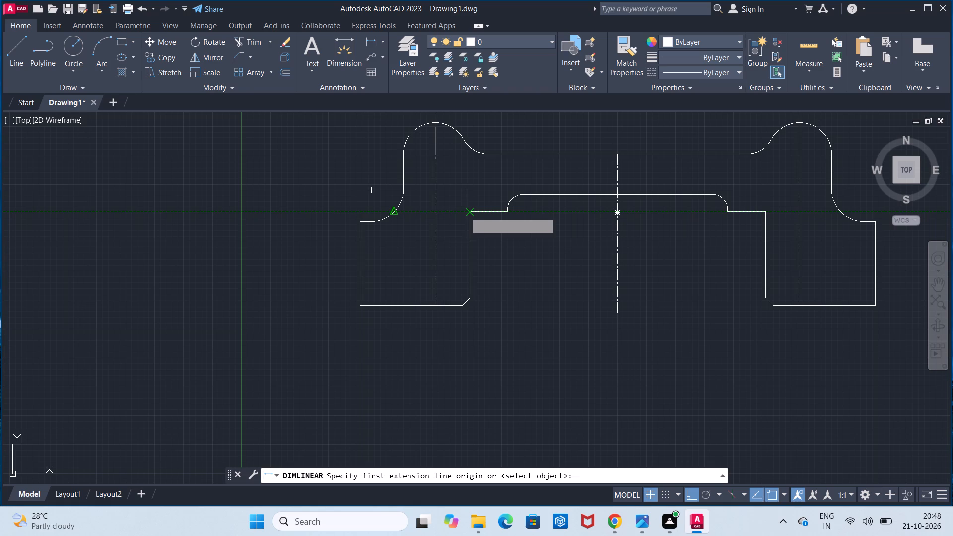
key(Escape)
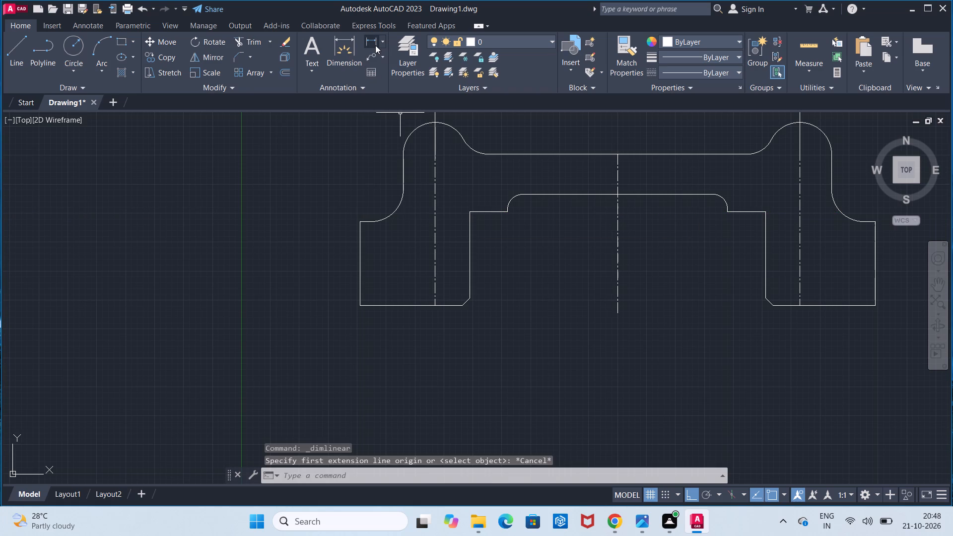
click(369, 41)
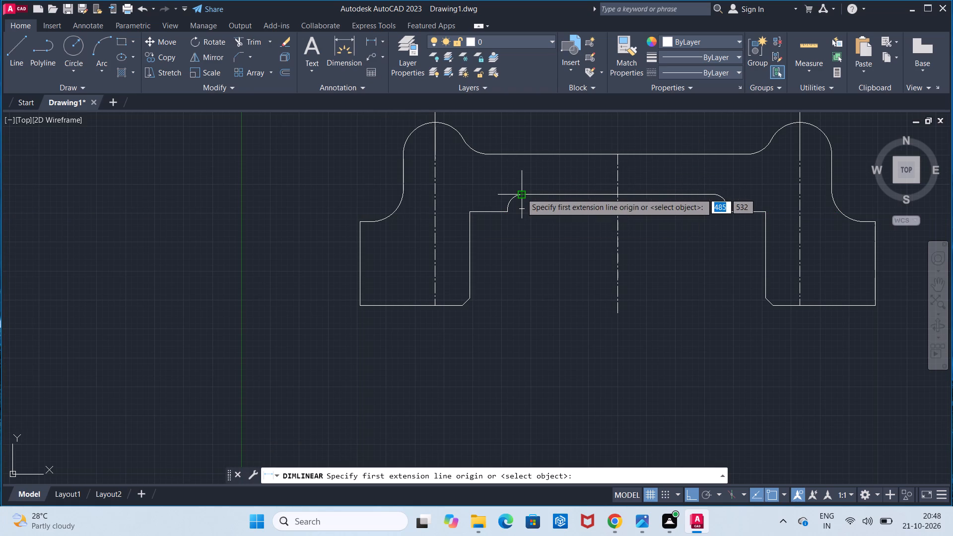
click(521, 193)
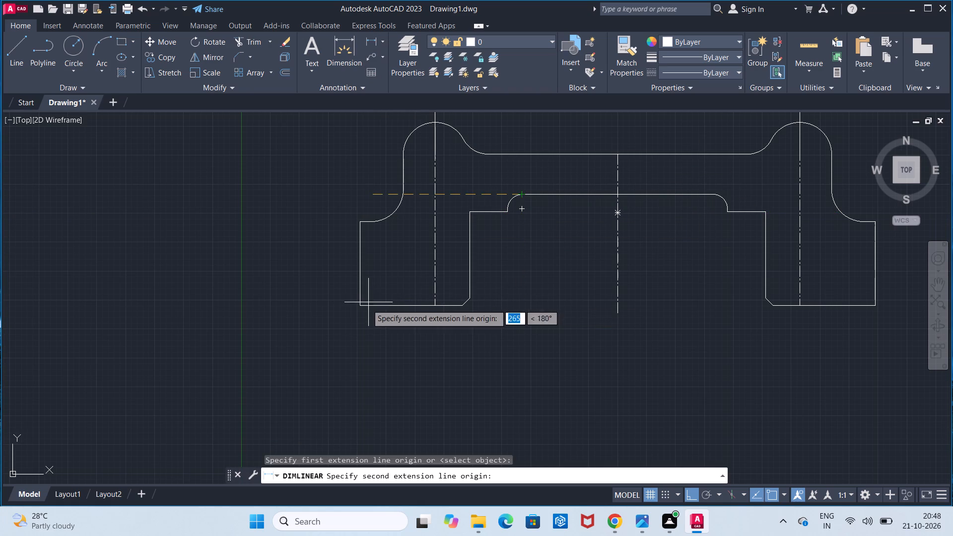
click(359, 309)
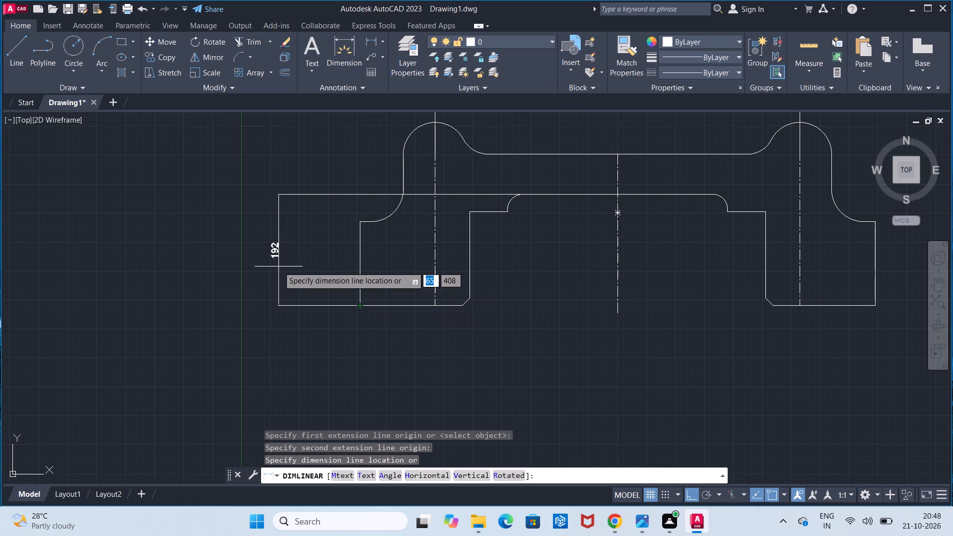
click(277, 266)
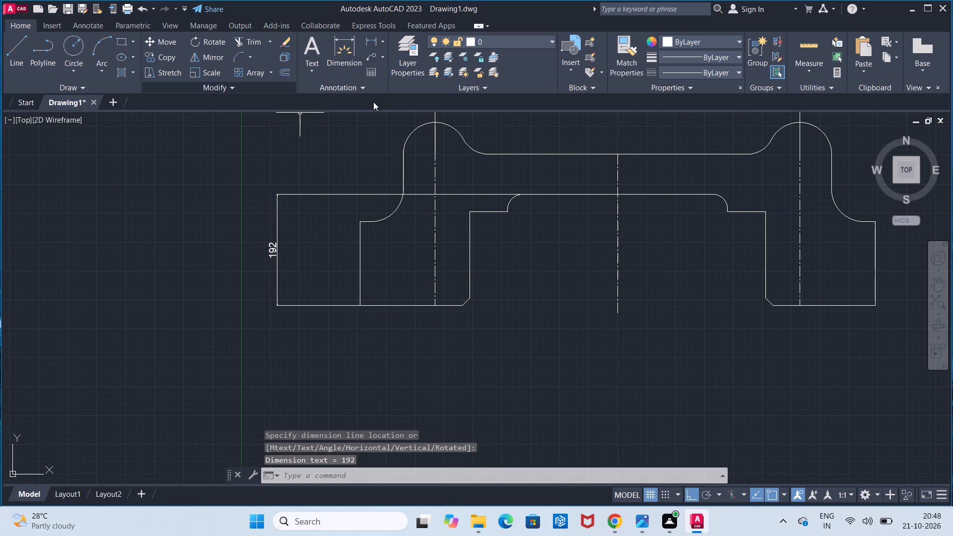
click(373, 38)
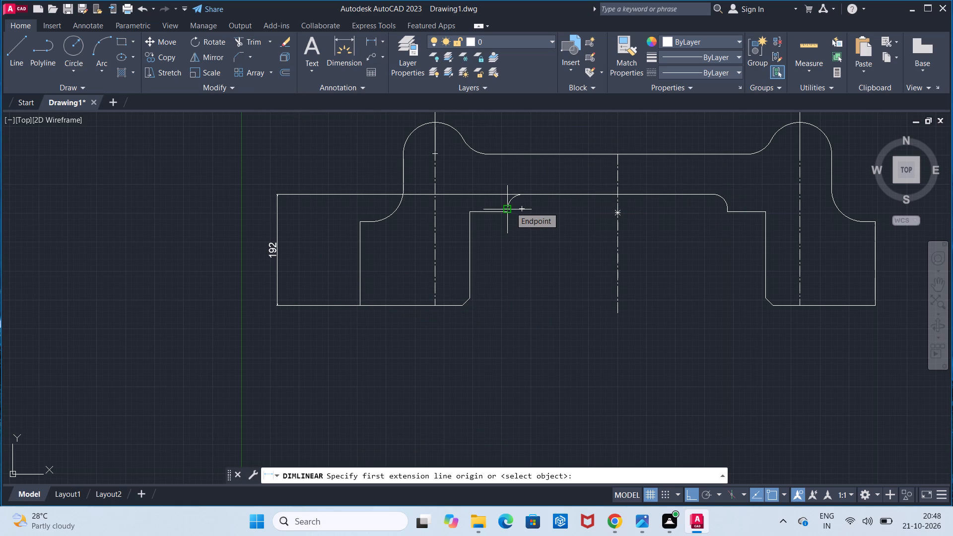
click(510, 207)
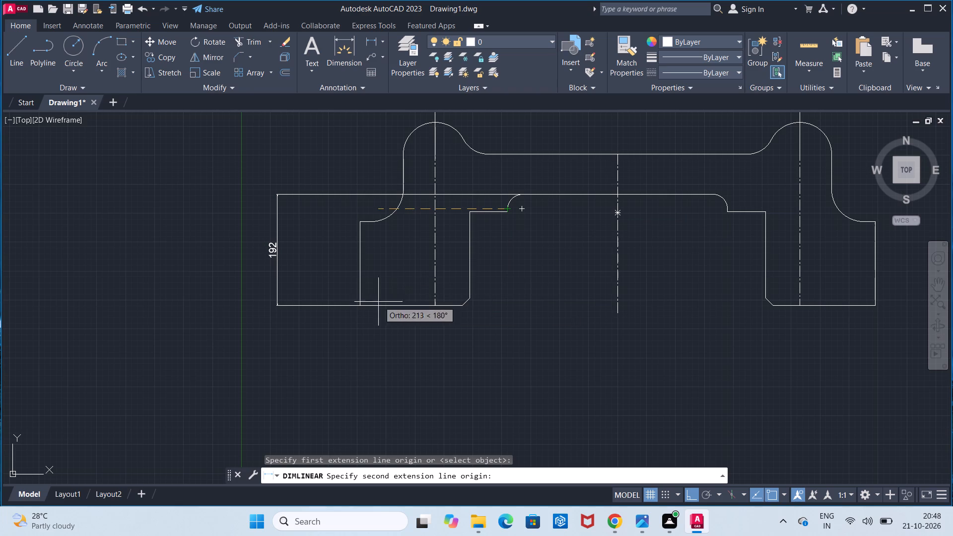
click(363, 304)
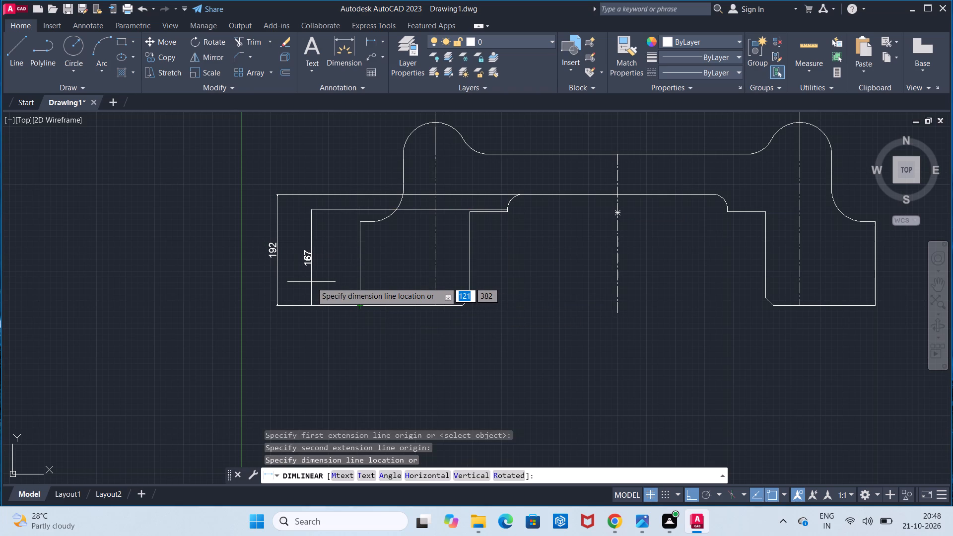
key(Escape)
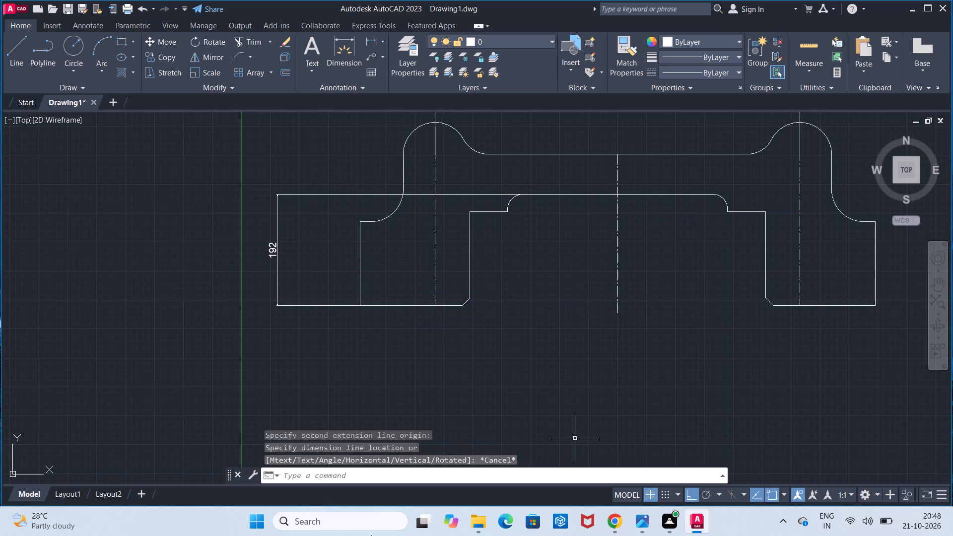
Add a vertical linear dimension from the recess's left shoulder to the left leg's bottom edge, placed between the part and the existing vertical dimension.
click(365, 40)
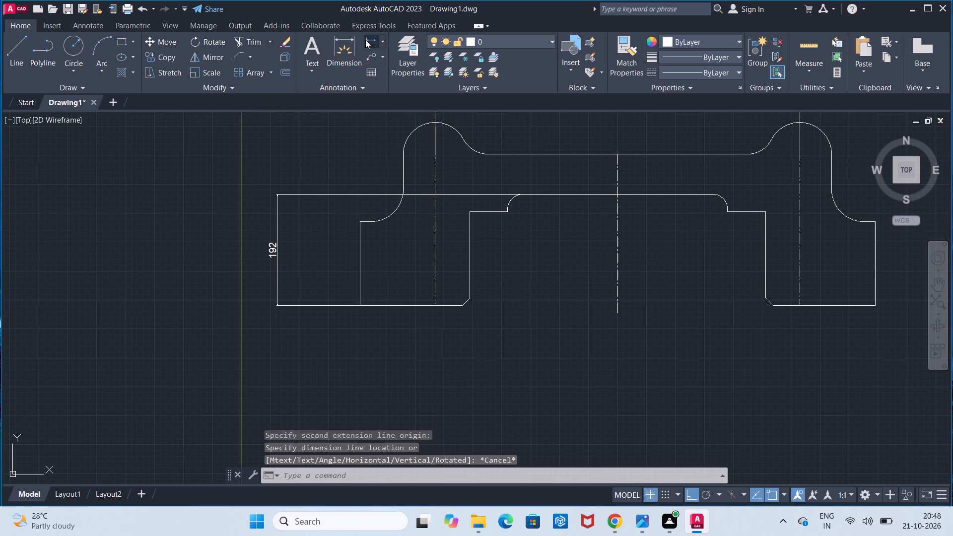
click(507, 212)
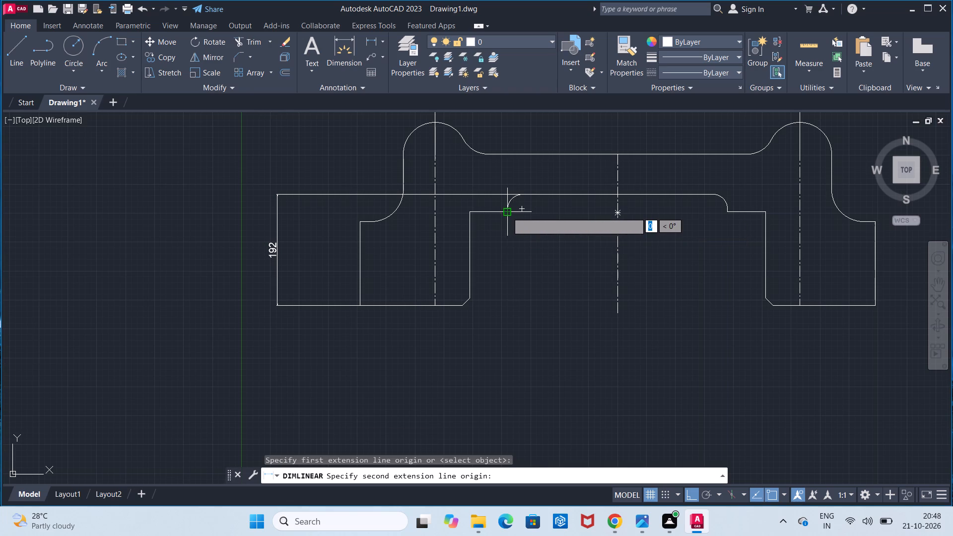
click(468, 309)
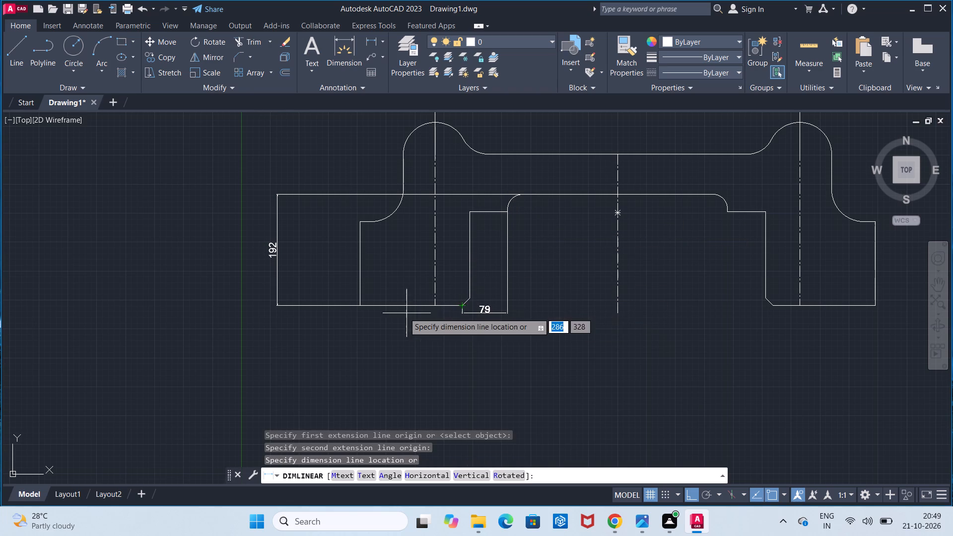
click(315, 293)
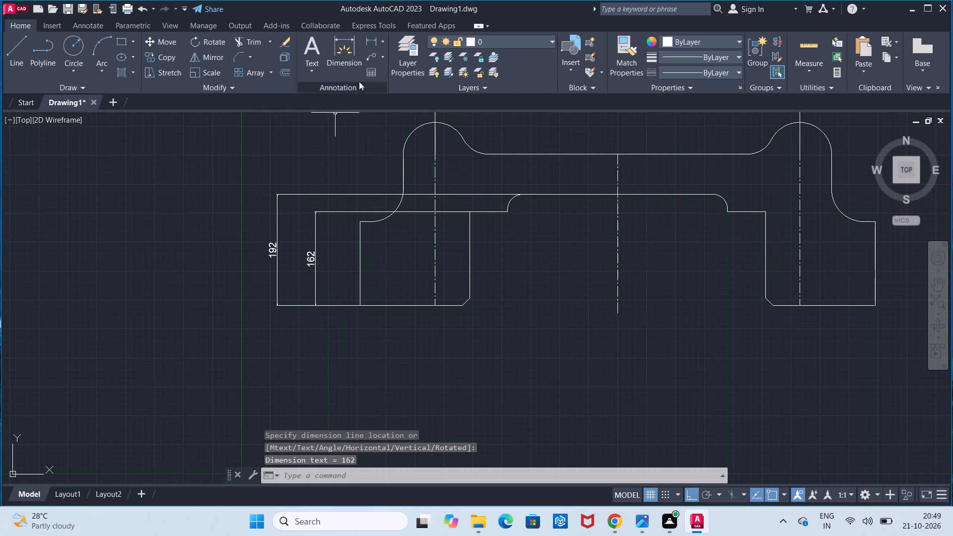
Add a radius dimension to the concave fillet above the left leg's outer side, with its text outside the part.
click(385, 42)
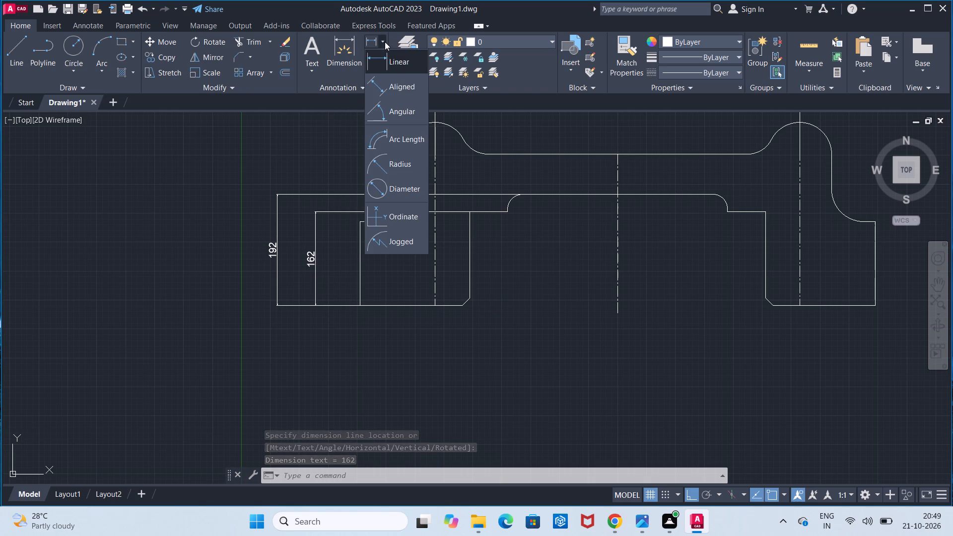
click(425, 154)
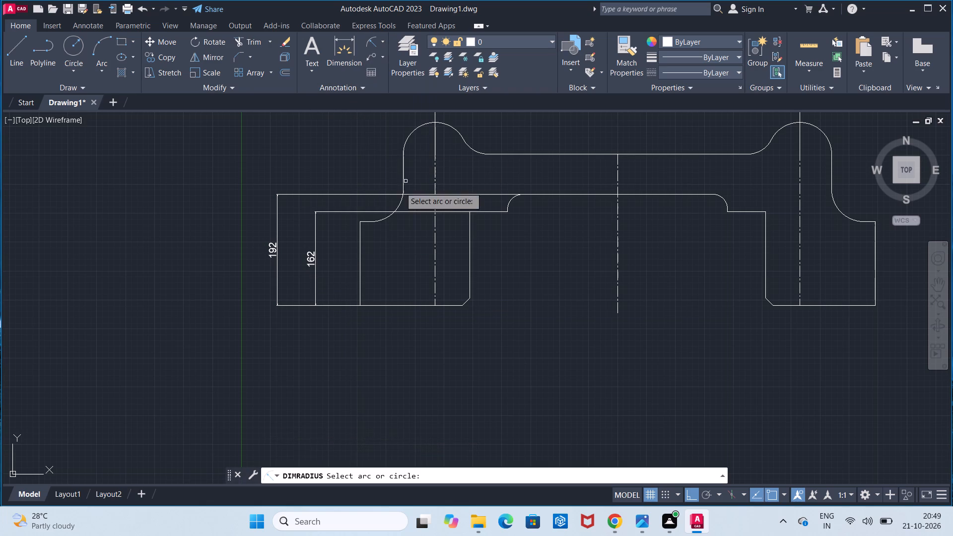
click(396, 206)
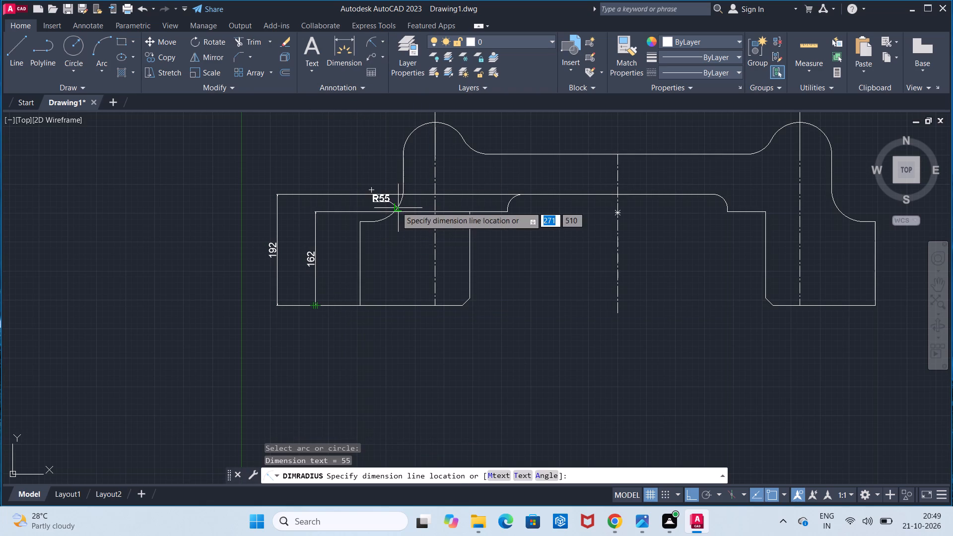
click(360, 168)
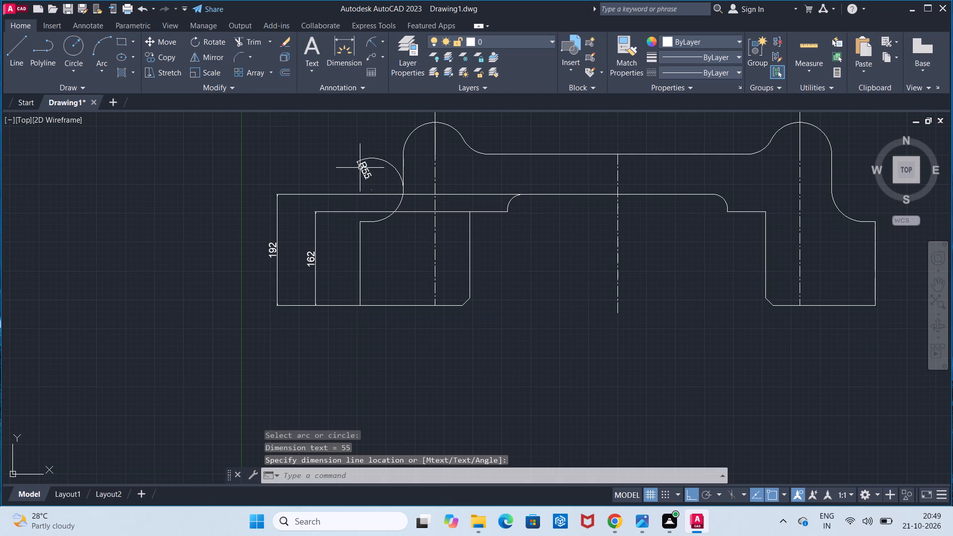
Add a radius dimension to the fillet joining the left rounded lobe to the long top edge, placed just above it.
click(368, 40)
click(474, 148)
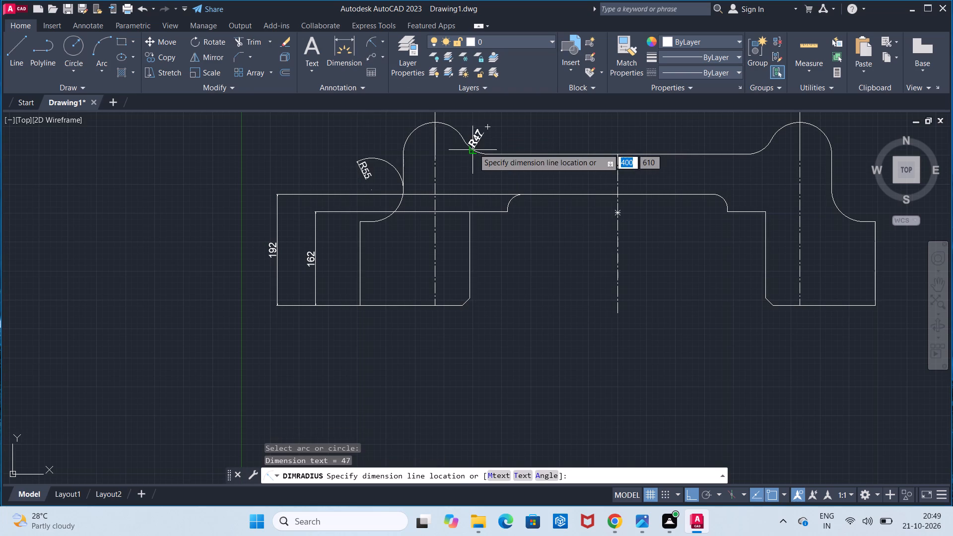
click(489, 140)
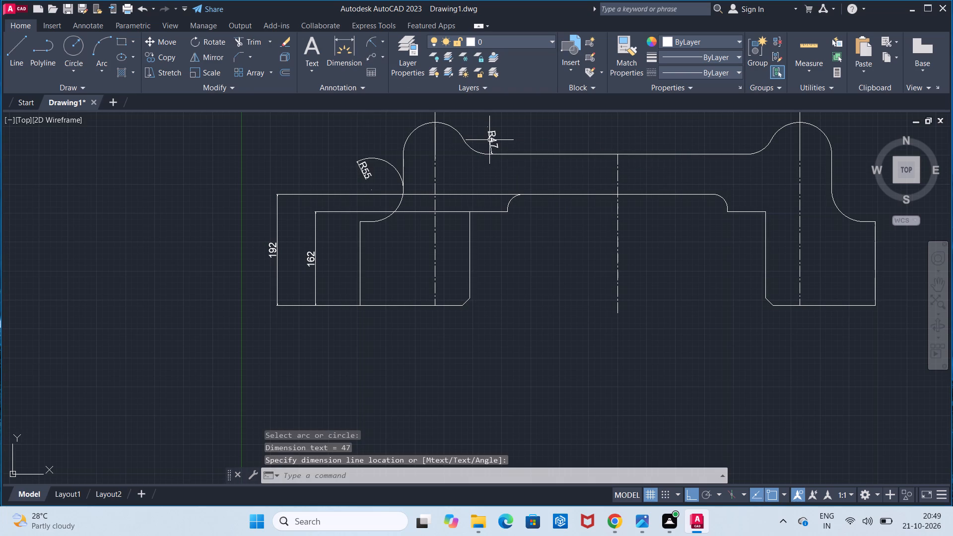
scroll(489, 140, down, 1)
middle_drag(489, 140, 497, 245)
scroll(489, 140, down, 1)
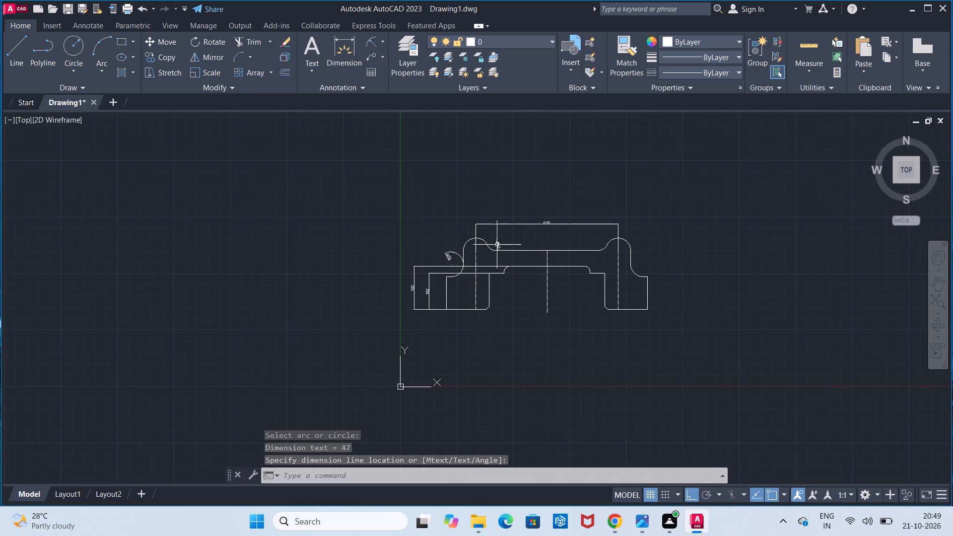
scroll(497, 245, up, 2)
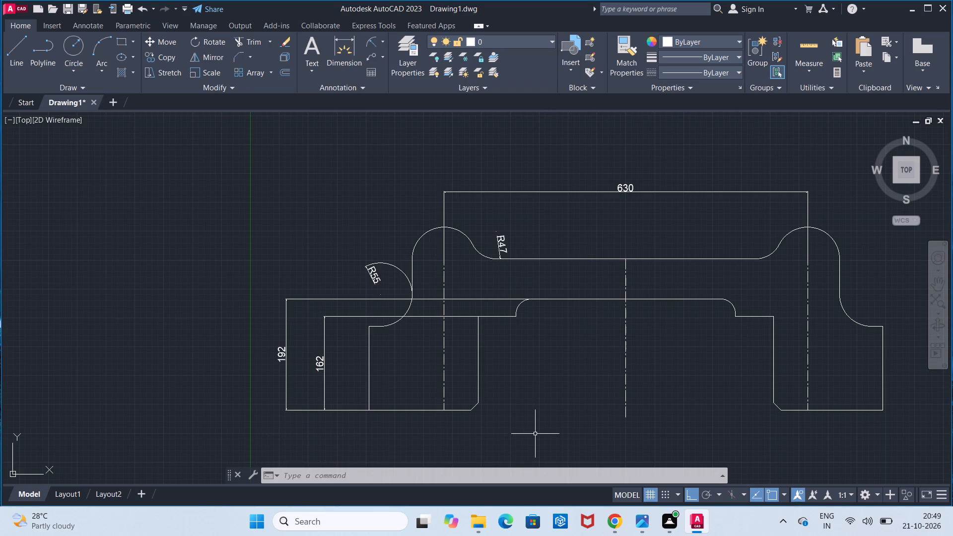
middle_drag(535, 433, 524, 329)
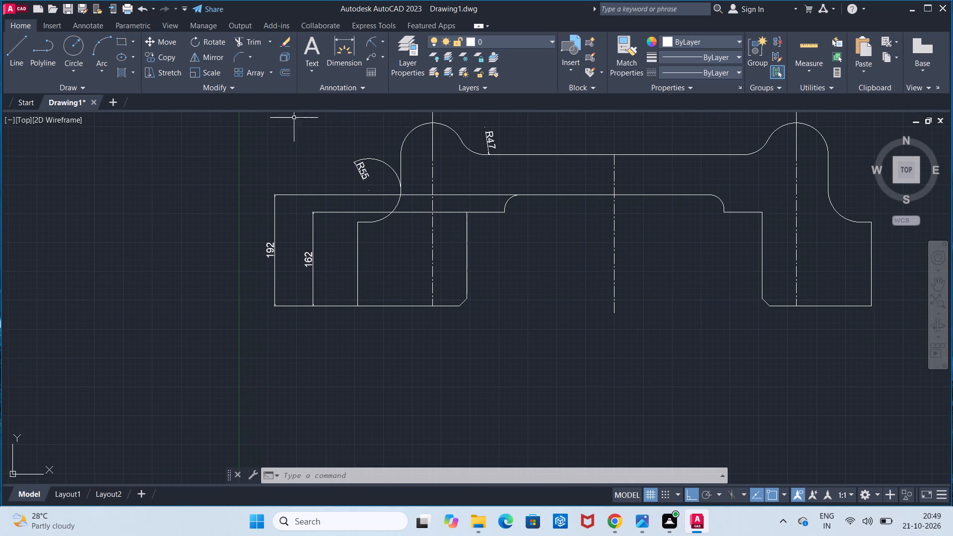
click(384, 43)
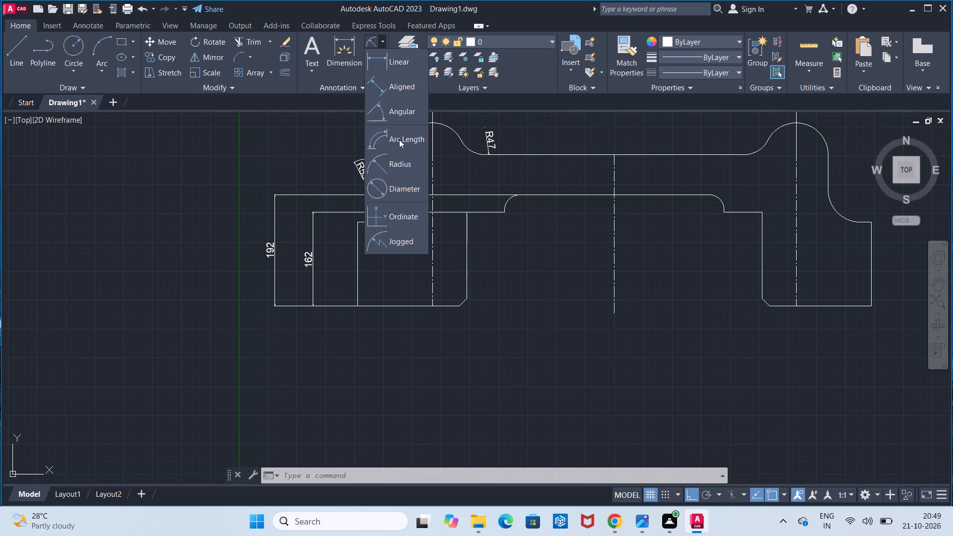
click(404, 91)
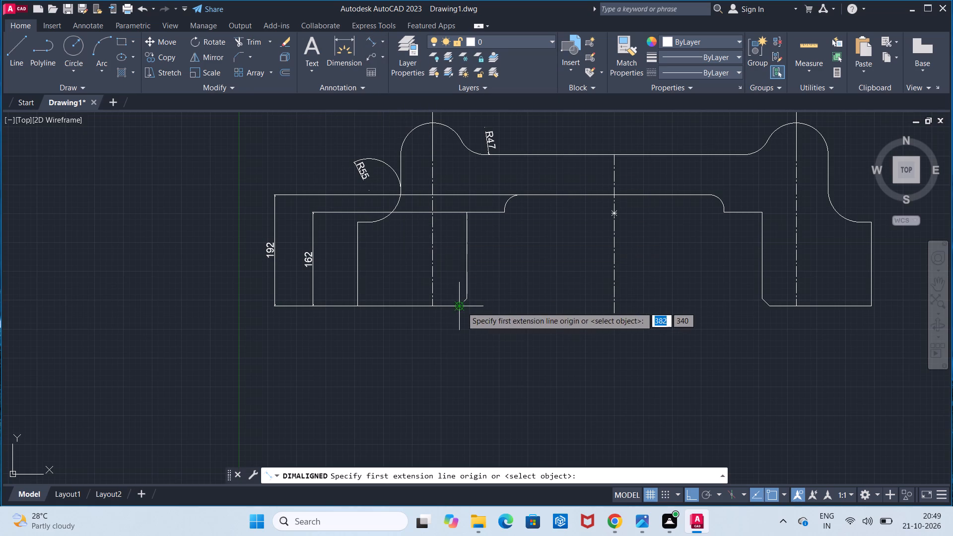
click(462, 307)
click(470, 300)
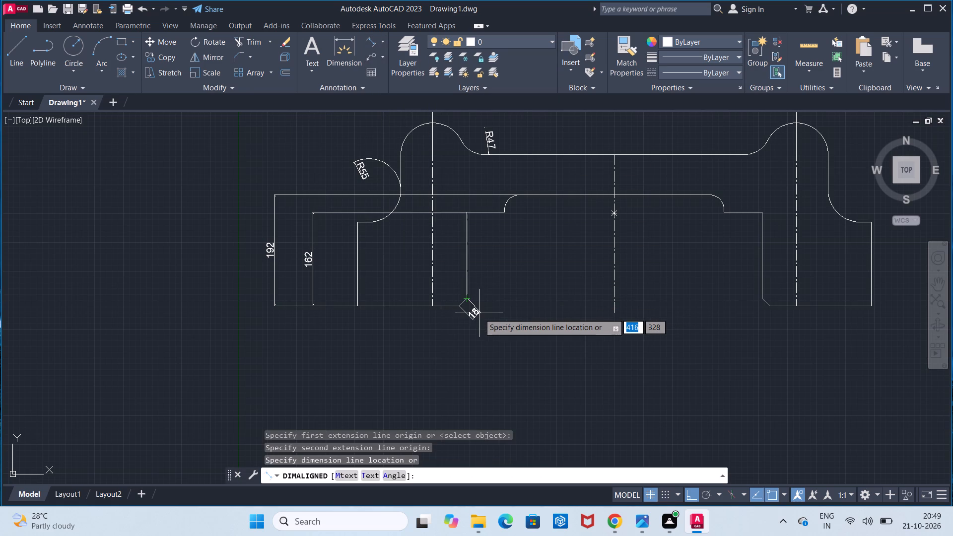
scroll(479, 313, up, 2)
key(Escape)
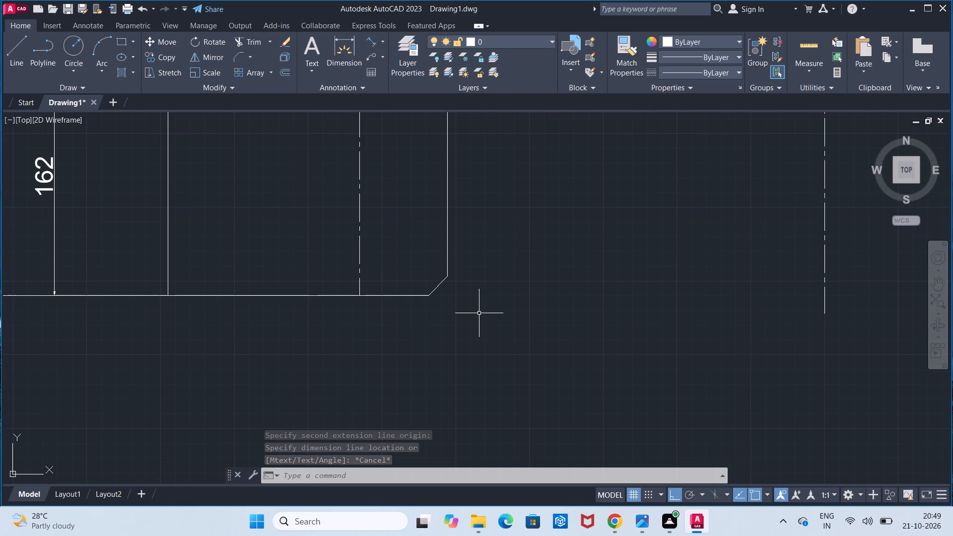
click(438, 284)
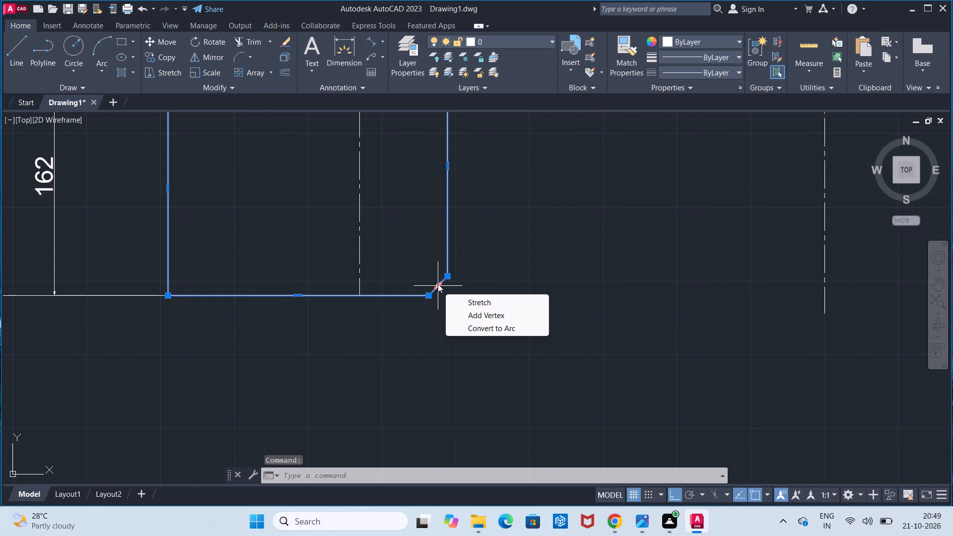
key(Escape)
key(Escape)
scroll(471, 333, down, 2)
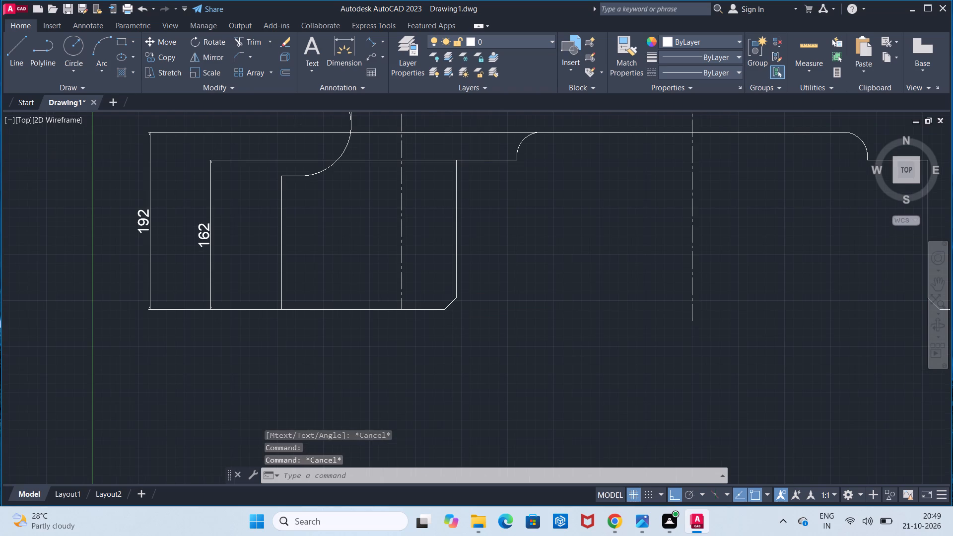
Add a radius dimension to the right rounded lobe's arc, with its text just outside the part's upper right.
click(380, 45)
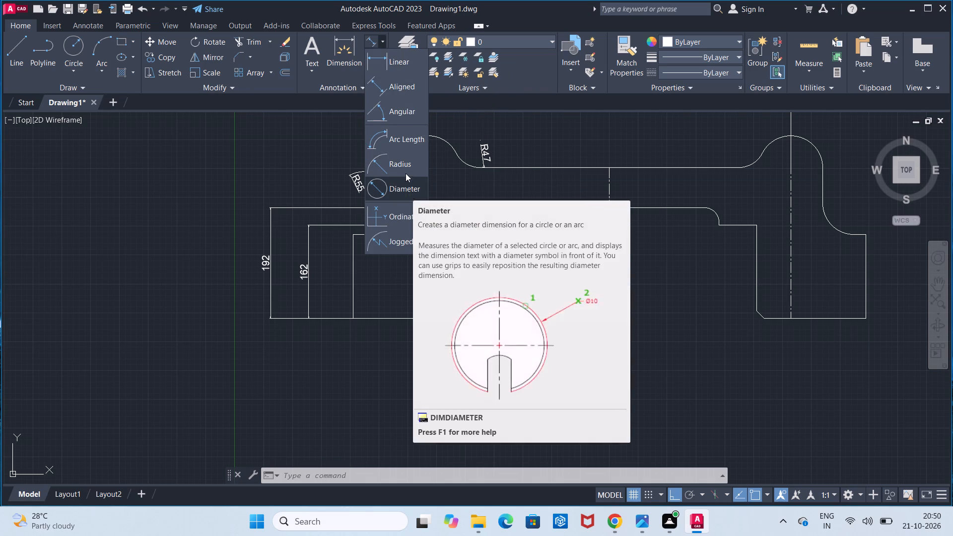
click(405, 172)
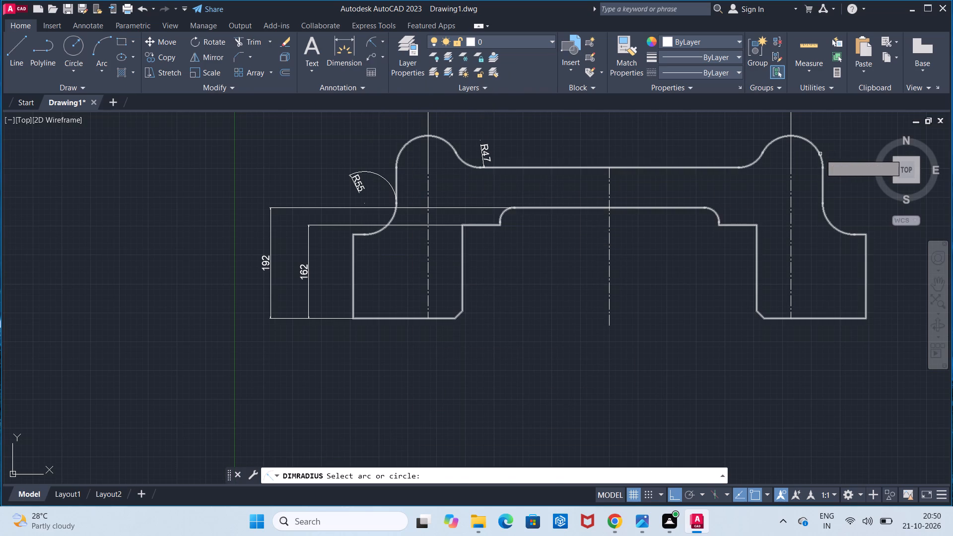
click(818, 154)
click(821, 137)
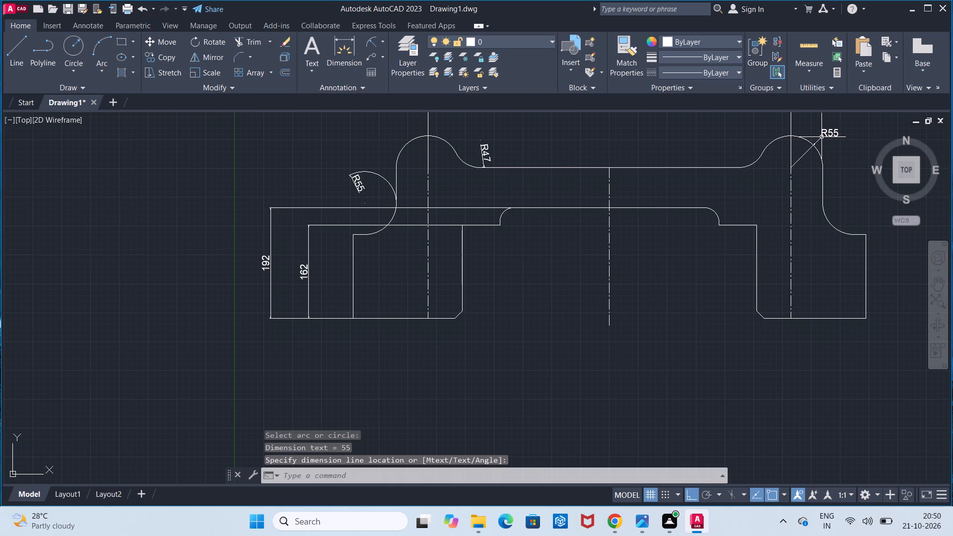
Add a radius dimension to the fillet at the right end of the central recess's top edge, with its text above the recess.
click(376, 45)
click(709, 207)
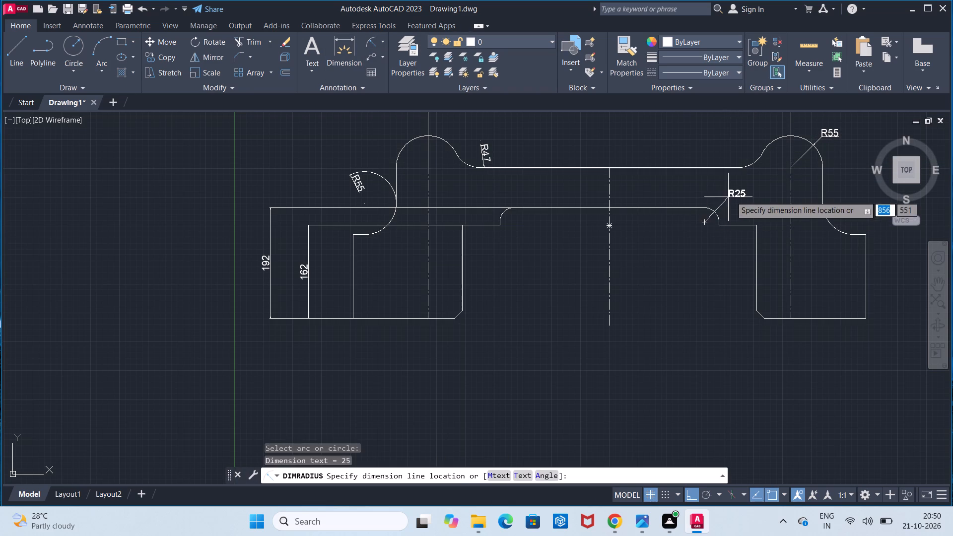
click(736, 194)
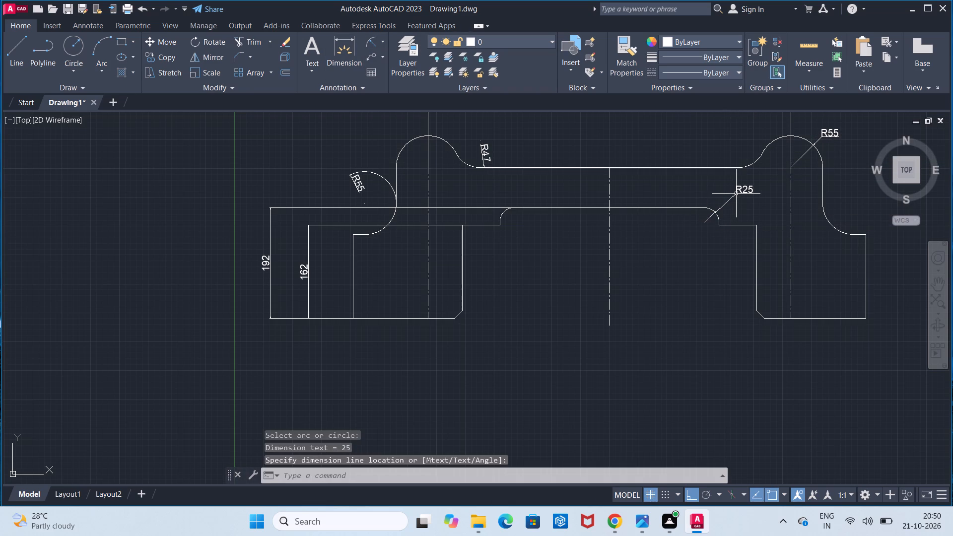
Add a vertical linear dimension along the right leg's outer edge, from its top corner to its bottom corner, placed right of the part.
click(380, 44)
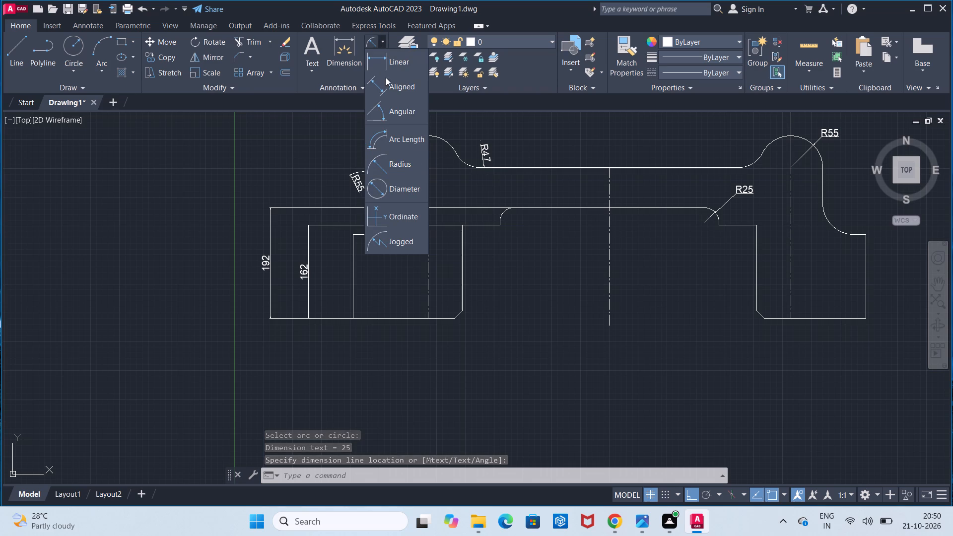
click(399, 64)
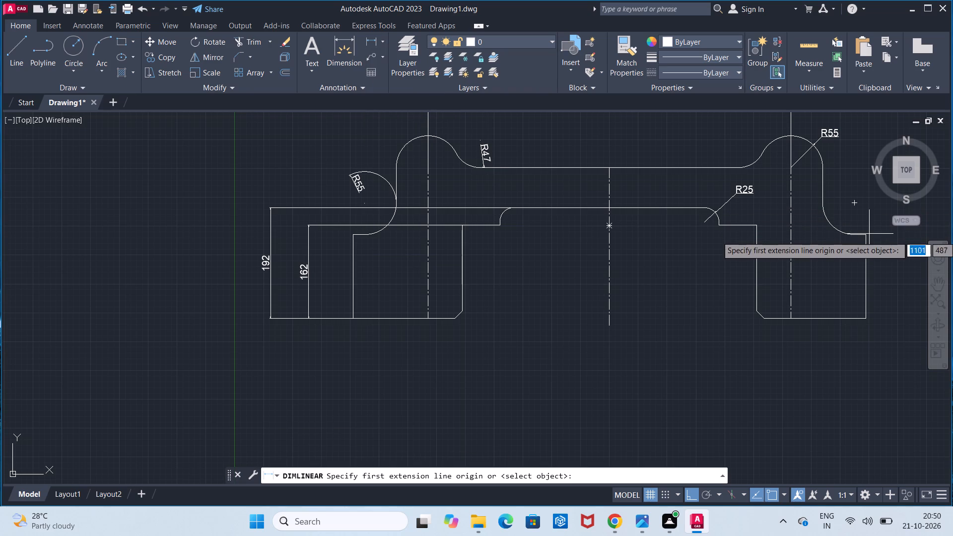
click(870, 236)
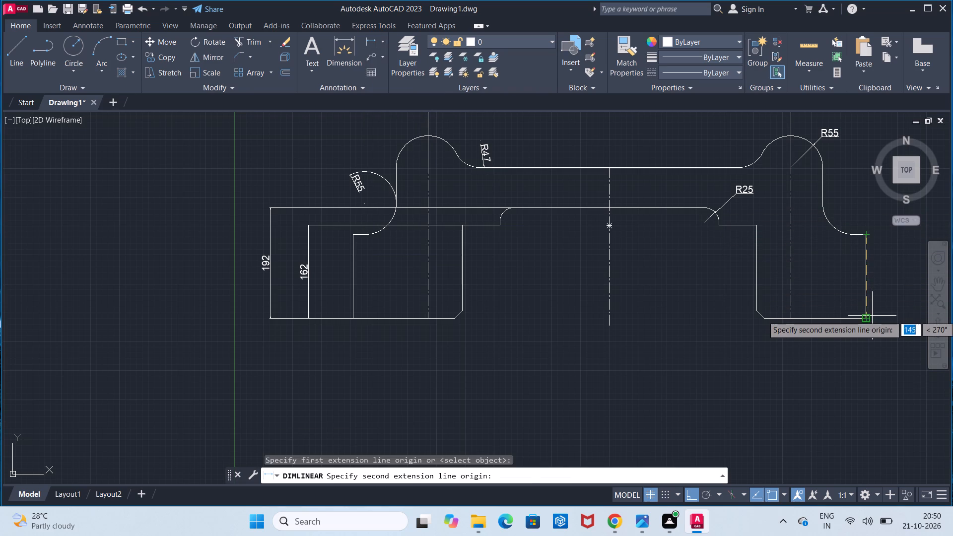
click(868, 318)
click(891, 313)
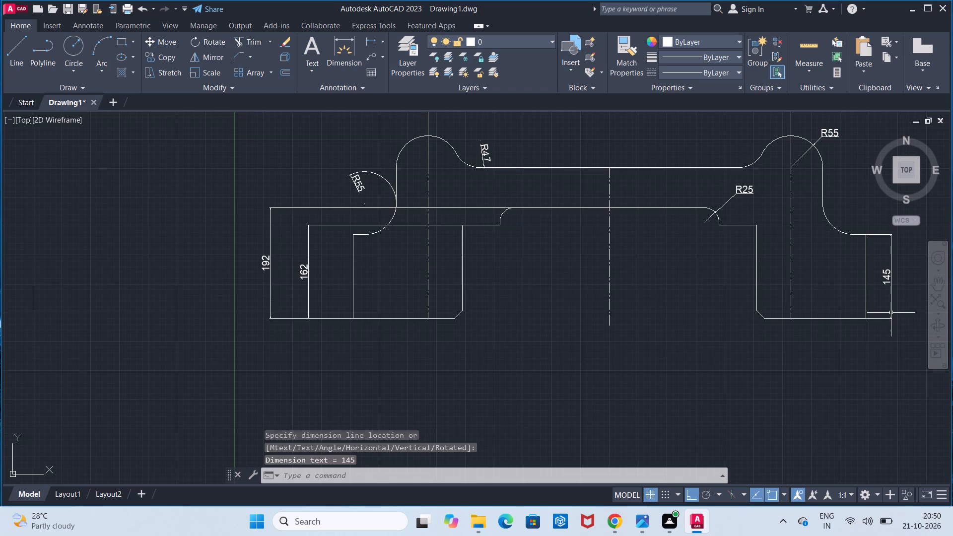
Add a vertical linear dimension from the right lobe's arc centre to the right leg's bottom edge, placed outside the leg-height dimension.
middle_drag(891, 313, 615, 345)
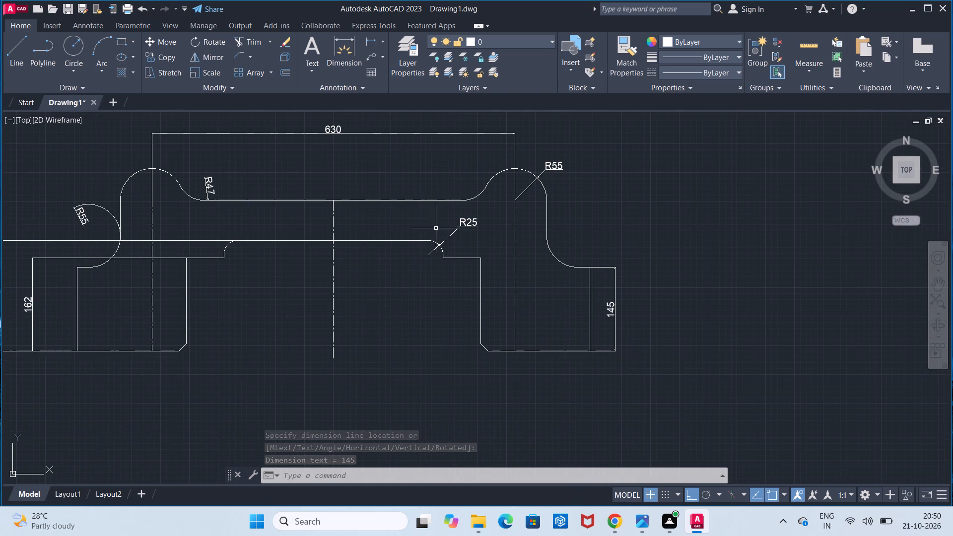
click(366, 41)
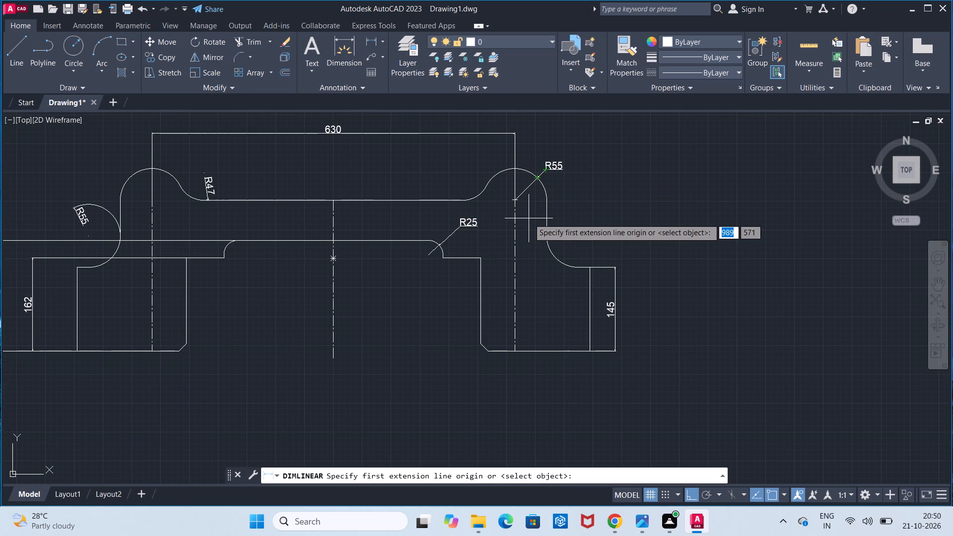
click(519, 201)
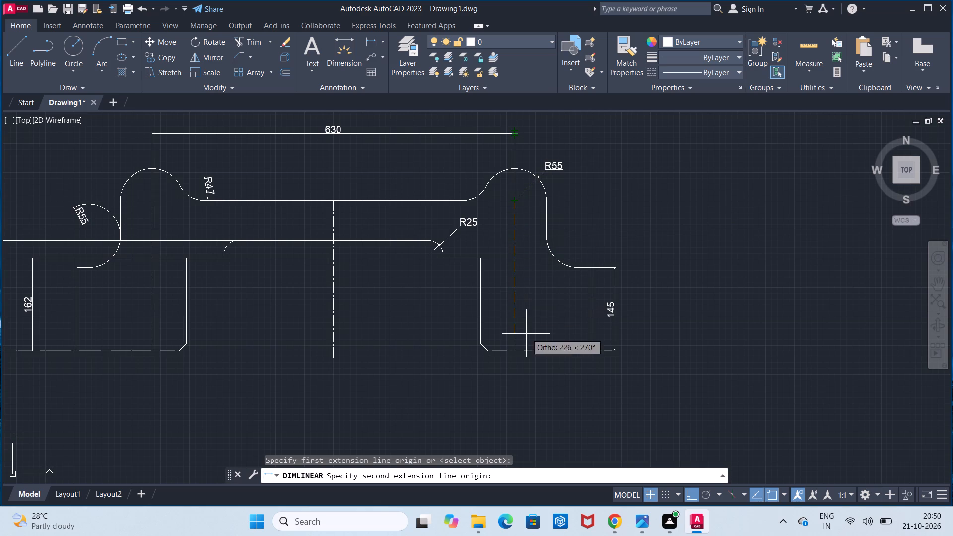
click(518, 349)
click(641, 346)
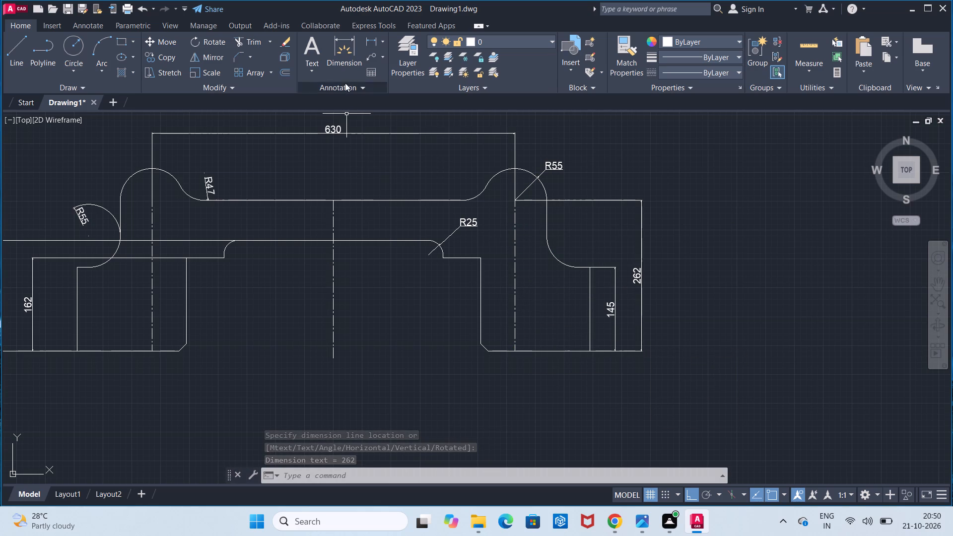
Add a horizontal linear dimension across the central recess between the lower ends of its two fillets, placed below the recess.
click(370, 48)
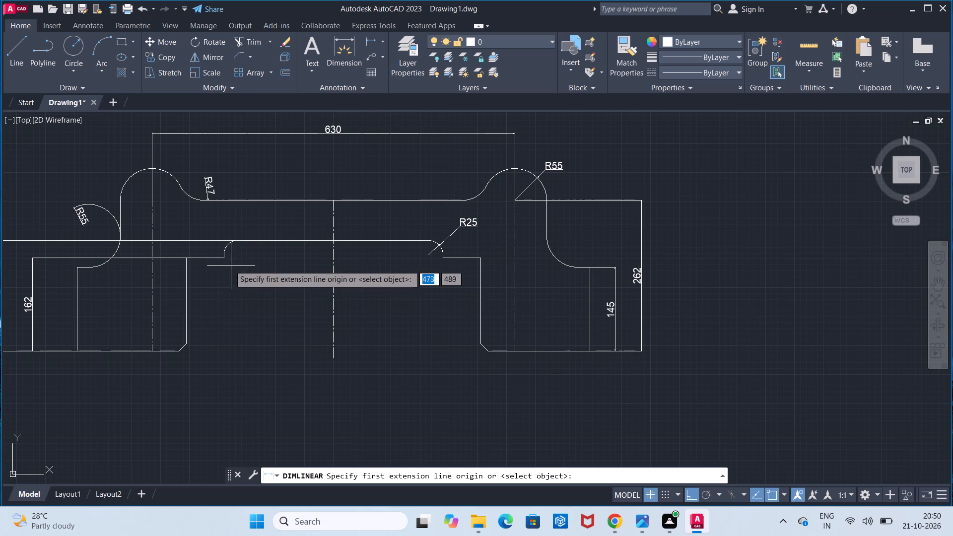
click(221, 255)
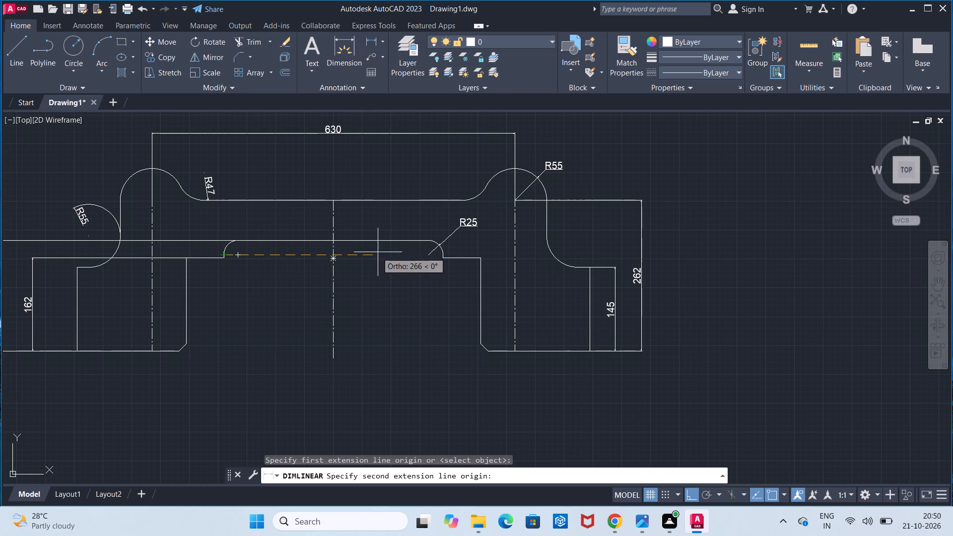
click(448, 253)
click(453, 292)
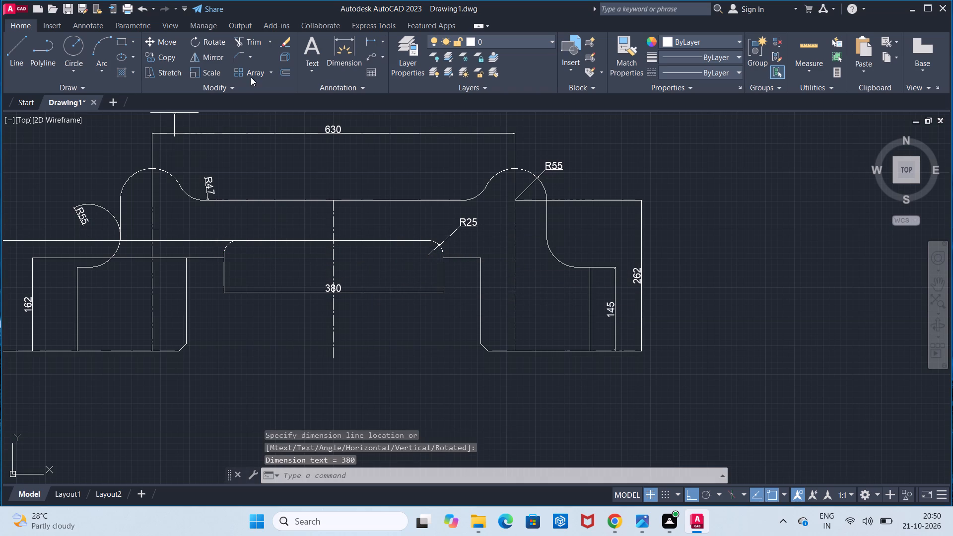
Add a horizontal linear dimension between the inner sides of the two legs at the chamfers' upper ends, placed below the part.
click(371, 42)
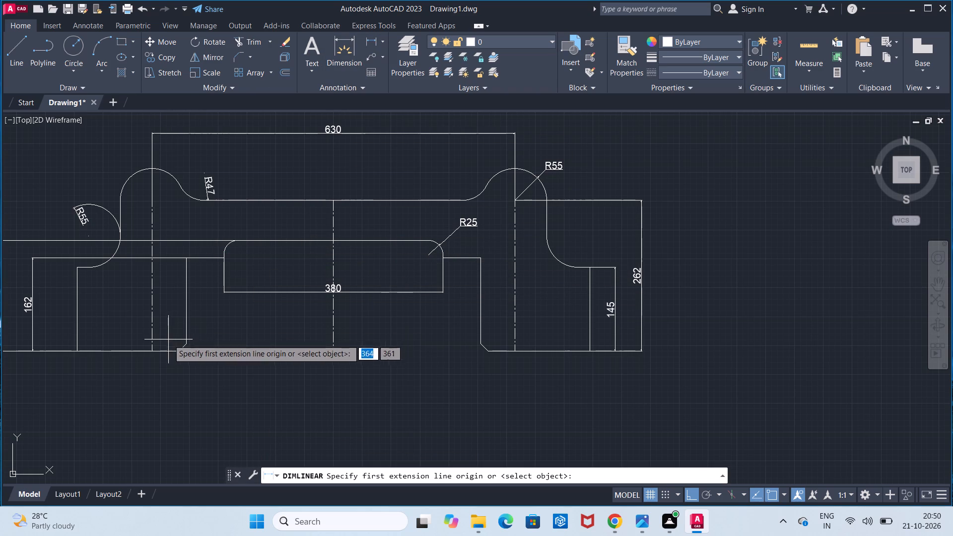
click(186, 338)
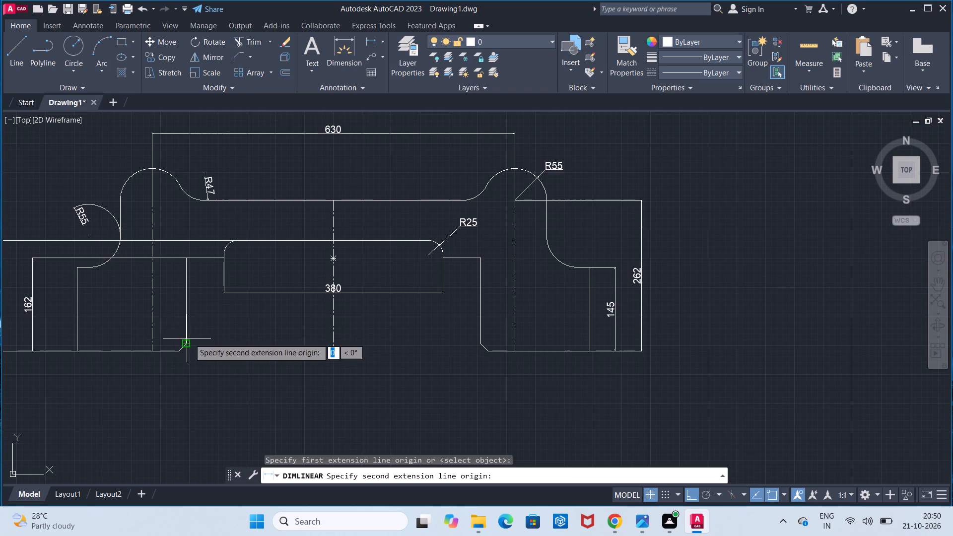
click(480, 345)
click(476, 420)
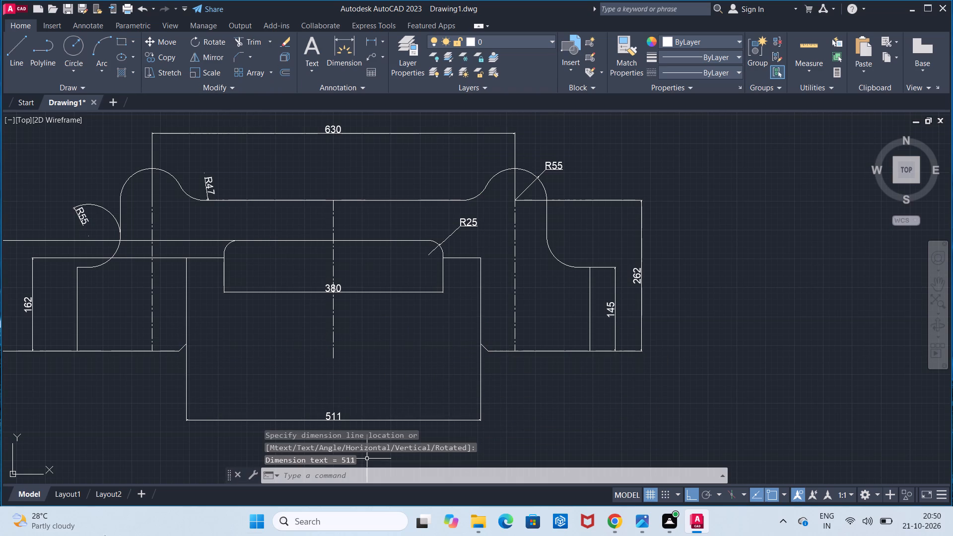
Add an overall horizontal linear dimension between the part's outer bottom corners, placed between the part and the leg-gap dimension.
click(373, 39)
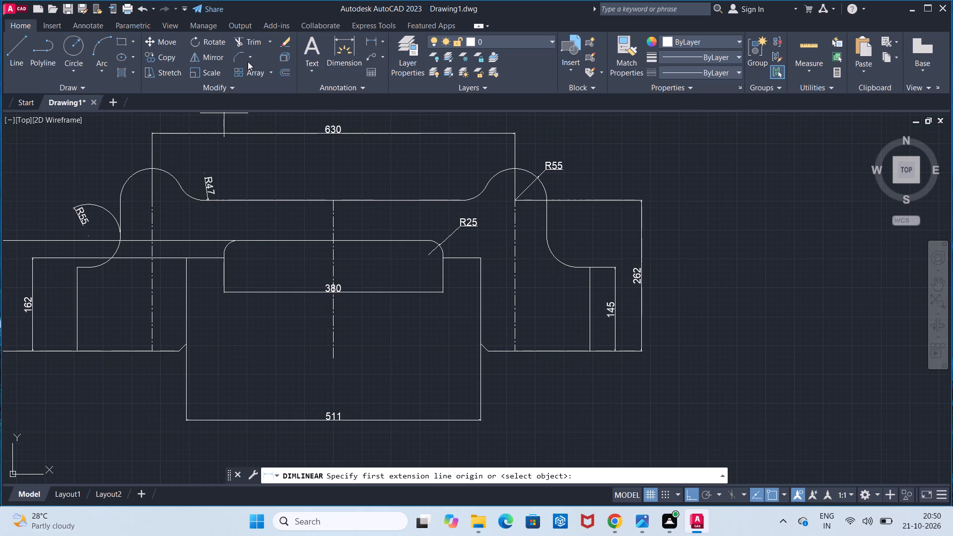
click(75, 352)
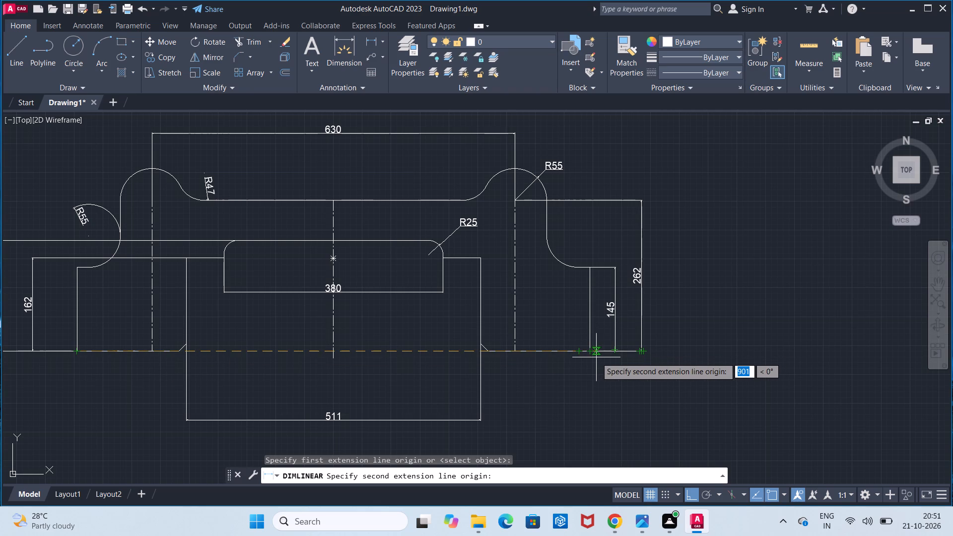
click(590, 356)
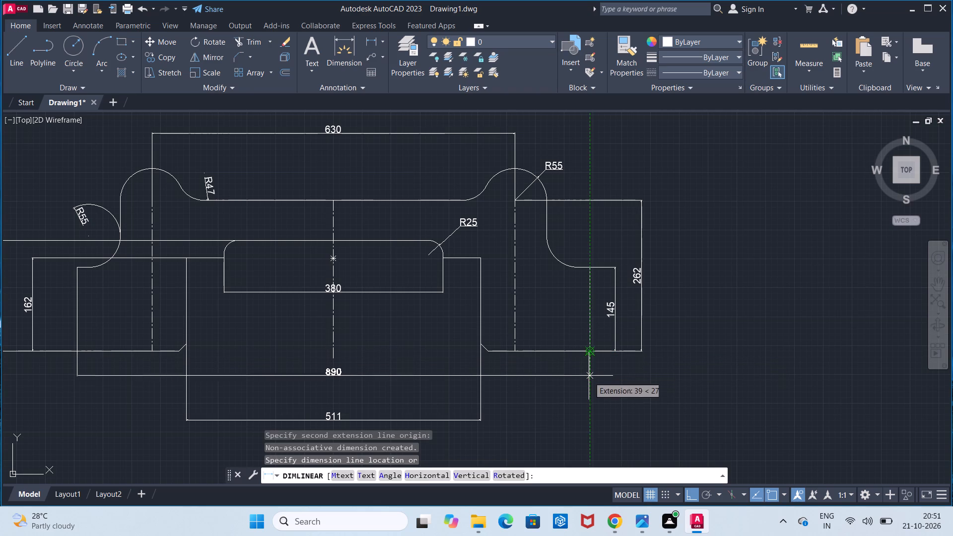
click(589, 391)
Turn on log file recording with the LOGFILEON command.
scroll(589, 391, down, 1)
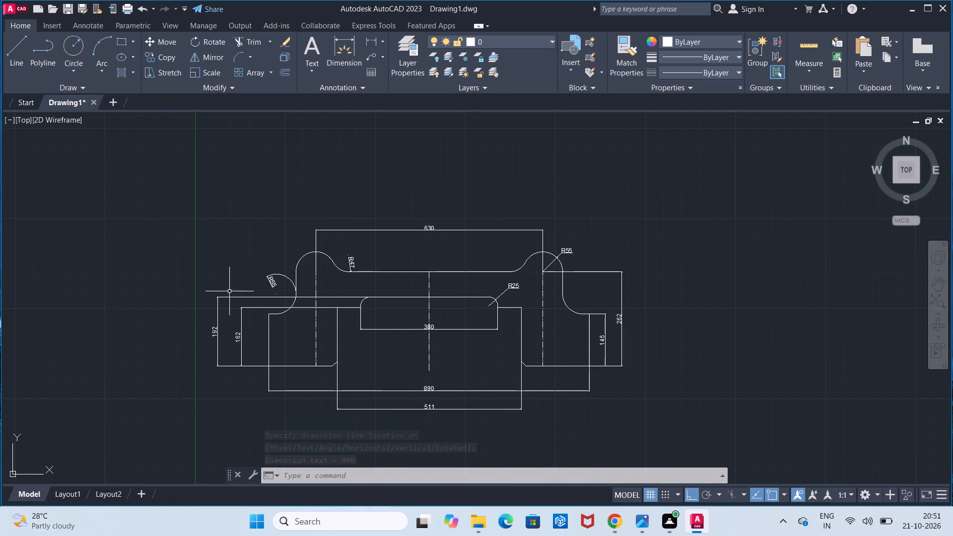
click(395, 472)
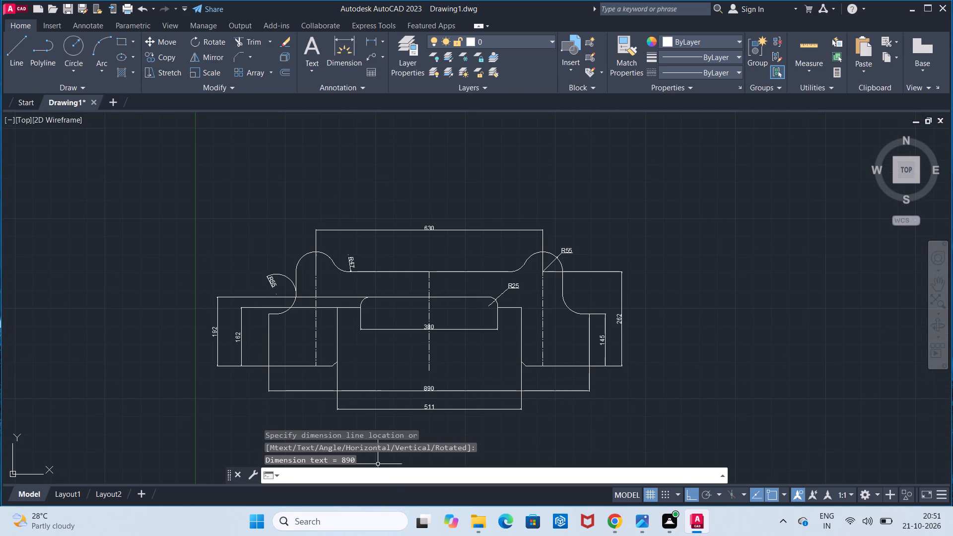
text(lo)
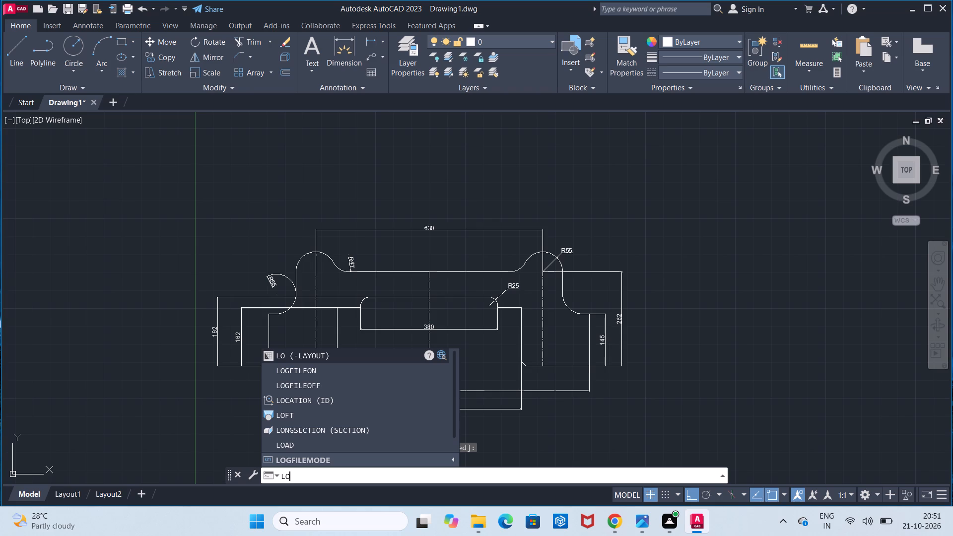
click(325, 371)
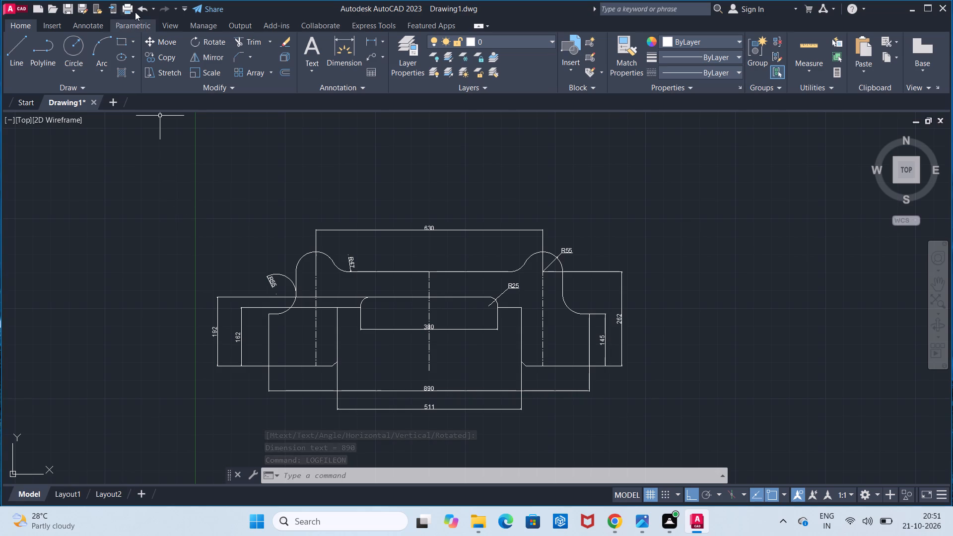
Save the drawing in Documents as Hook Bridge in AutoCAD 2018 Drawing format.
click(62, 6)
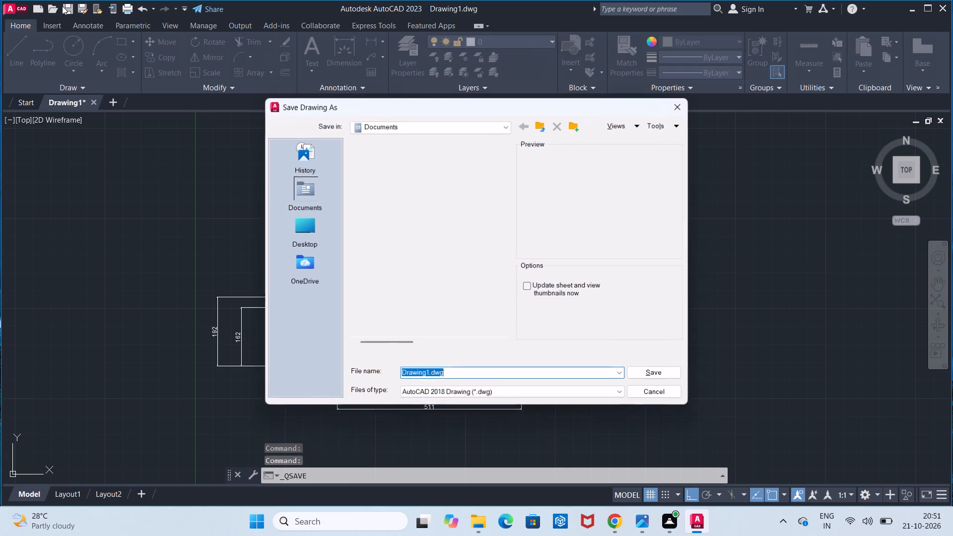
key(BackSpace)
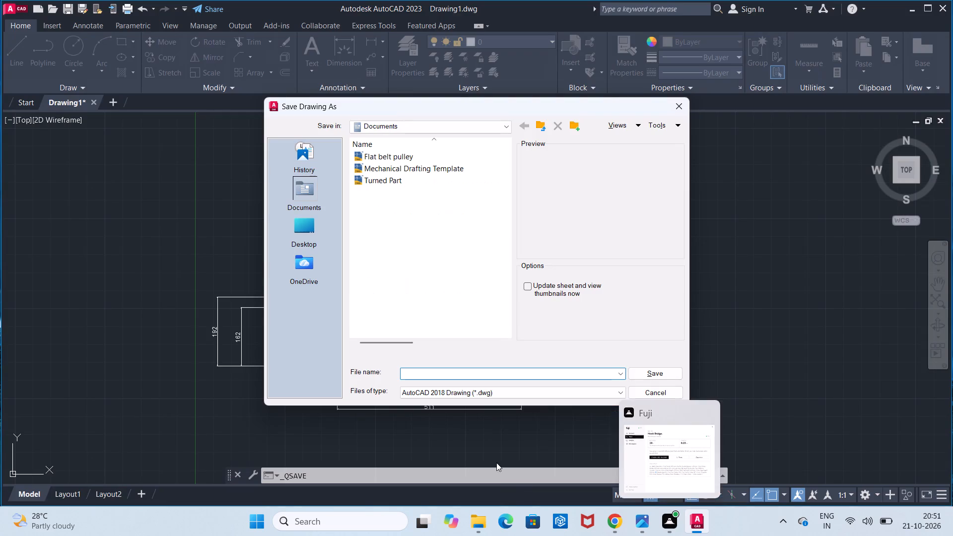
click(495, 374)
key(h)
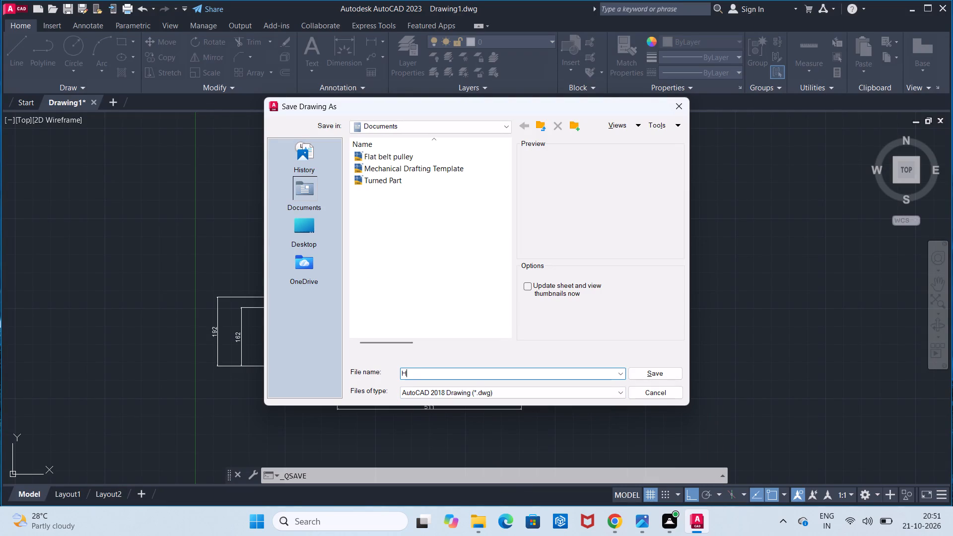
text(ook)
key(space)
text(ridge)
click(634, 377)
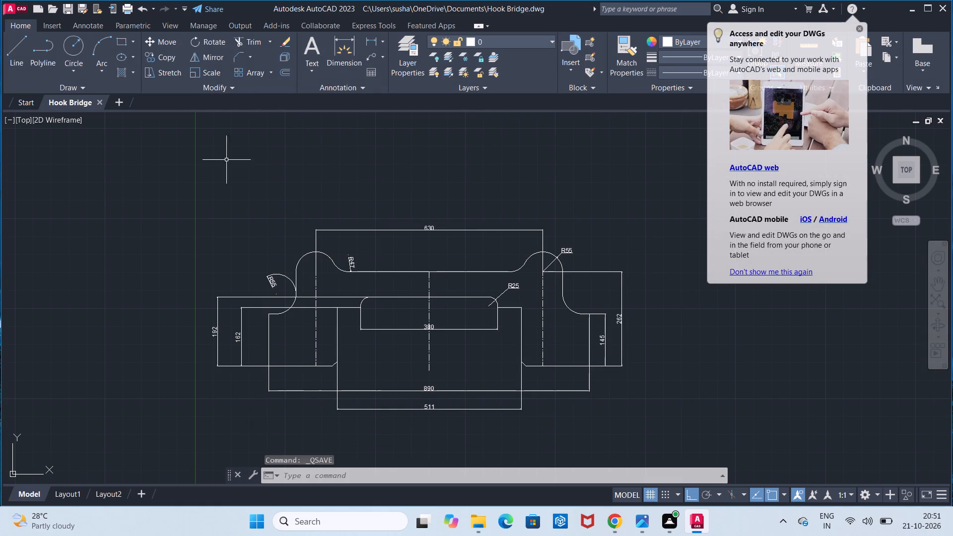
Start a plot of the model with landscape orientation, a centred plot and ISO A4 (297.00 x 210.00 MM) paper.
click(128, 11)
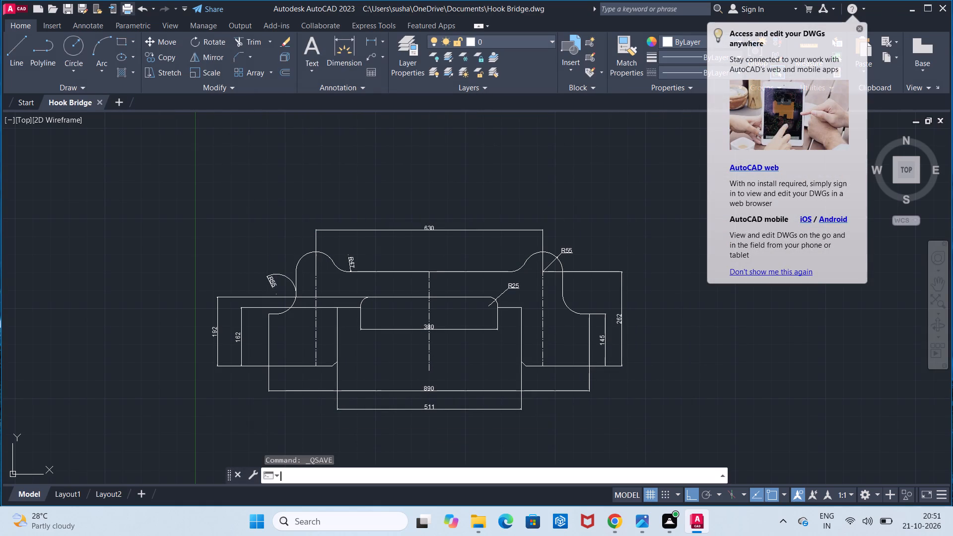
click(567, 374)
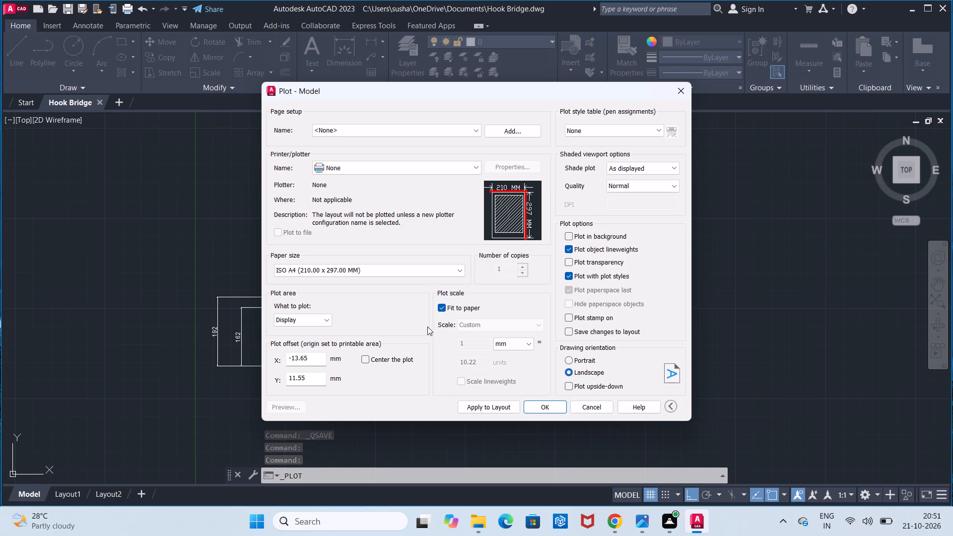
click(364, 362)
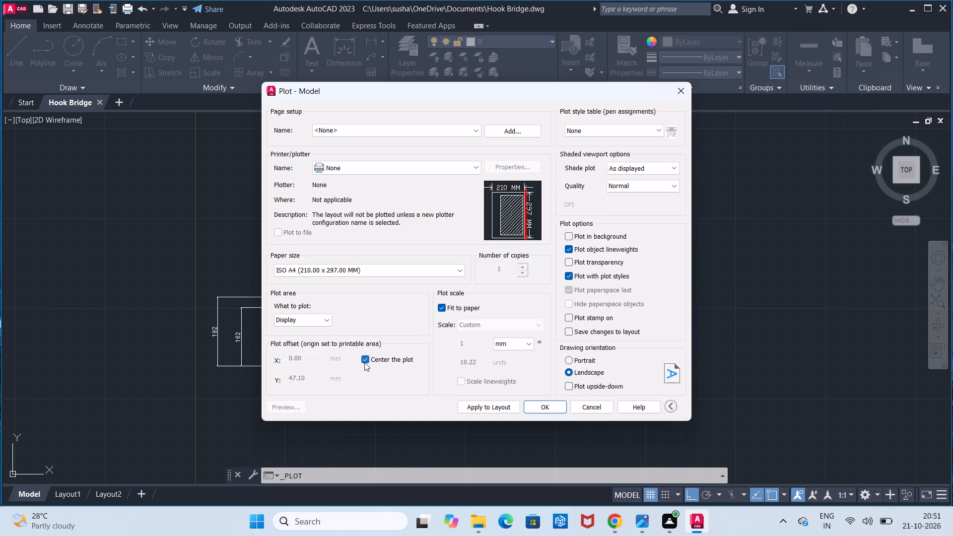
click(333, 275)
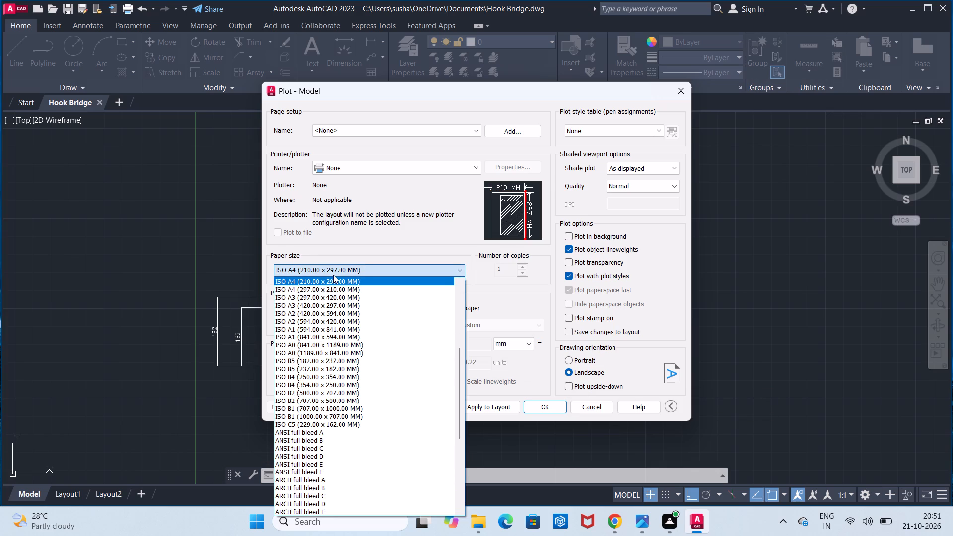
click(334, 285)
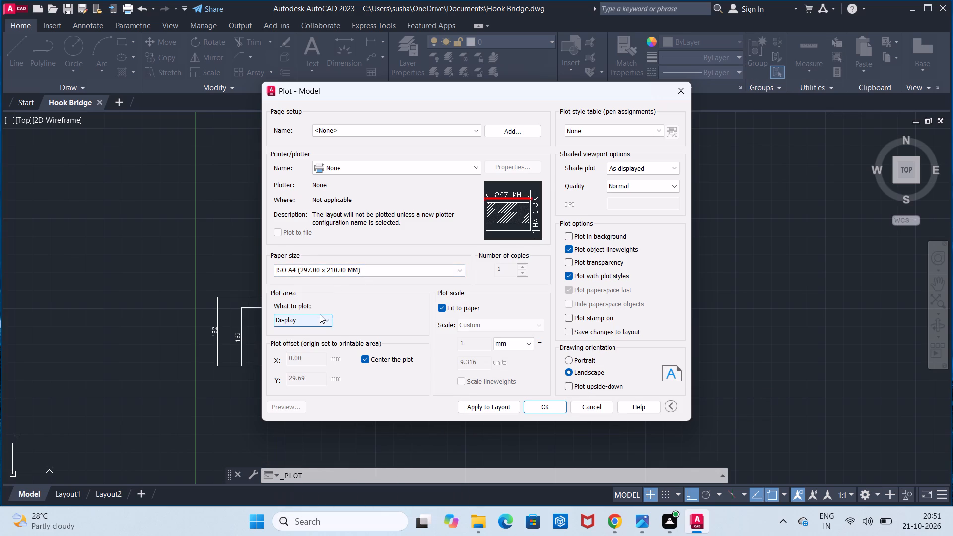
Set the plot area to a window enclosing the whole part and all its dimensions.
click(320, 324)
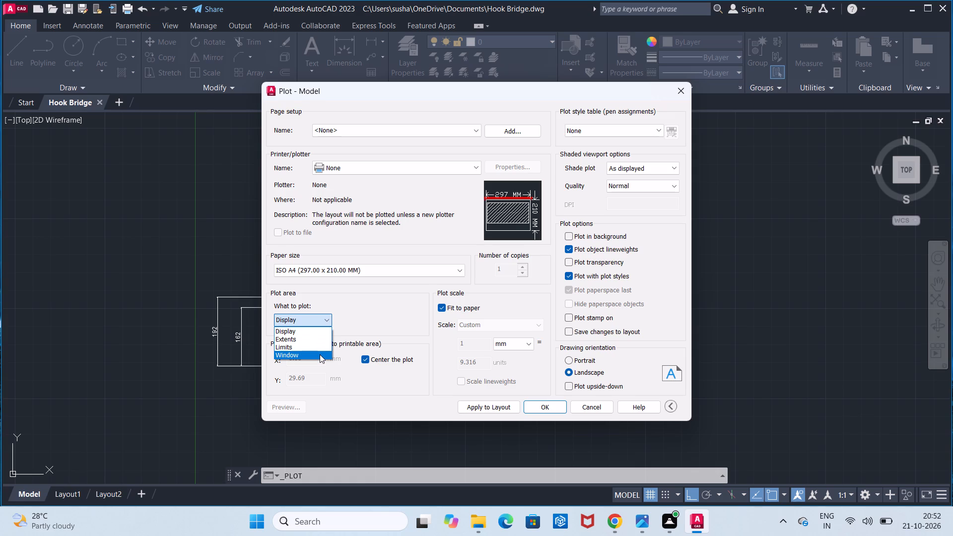
click(320, 354)
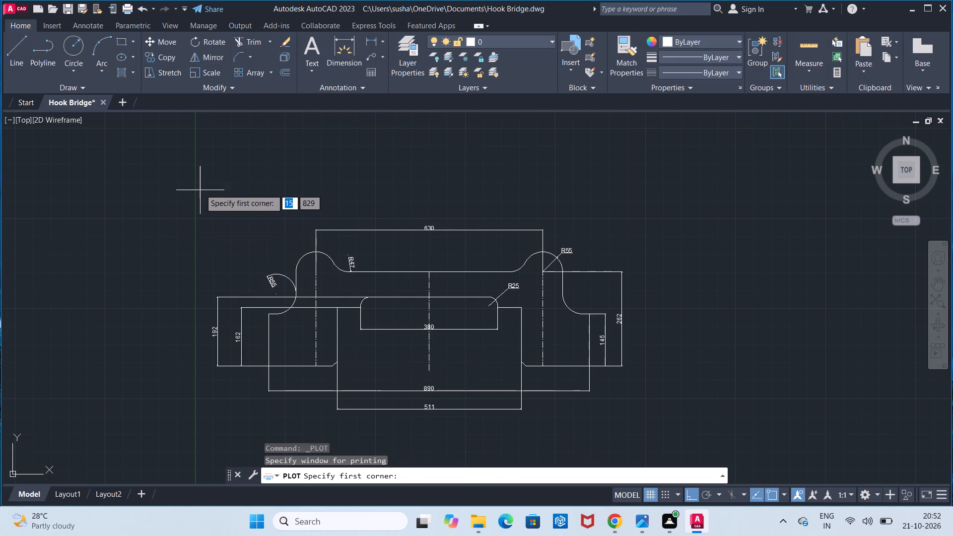
click(201, 187)
click(663, 430)
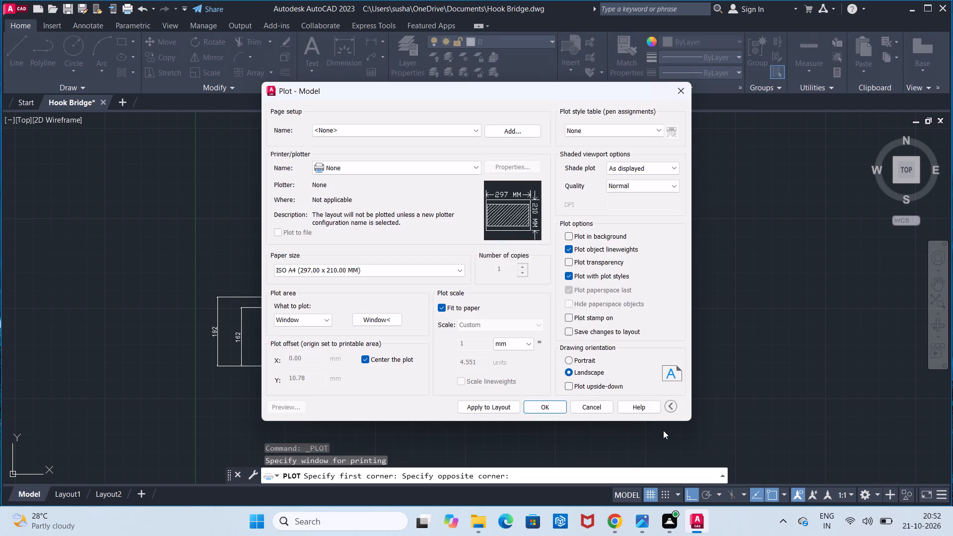
Plot the drawing with the DWG To PDF.pc3 plotter and save it in Documents as Hook Bridge-Model.pdf.
click(445, 170)
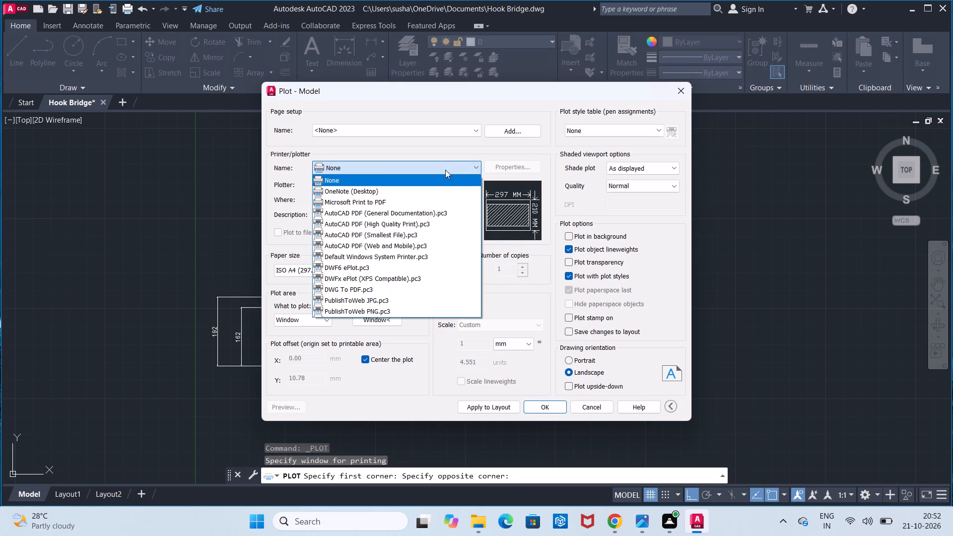
click(449, 289)
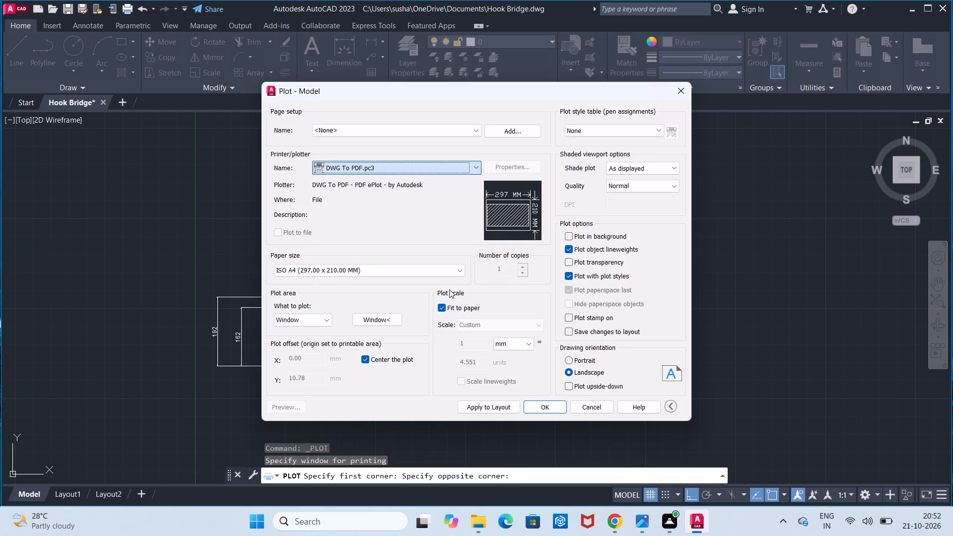
click(548, 416)
click(549, 404)
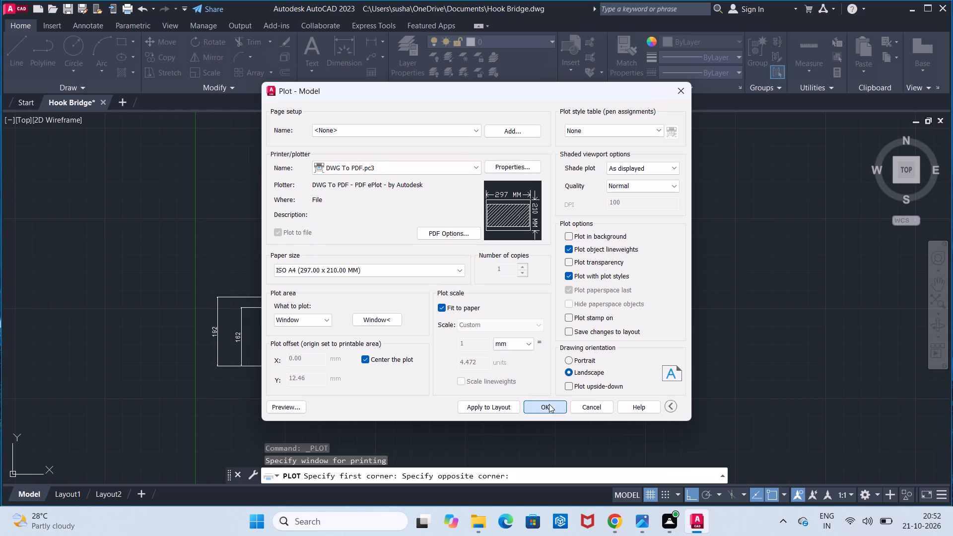
click(636, 374)
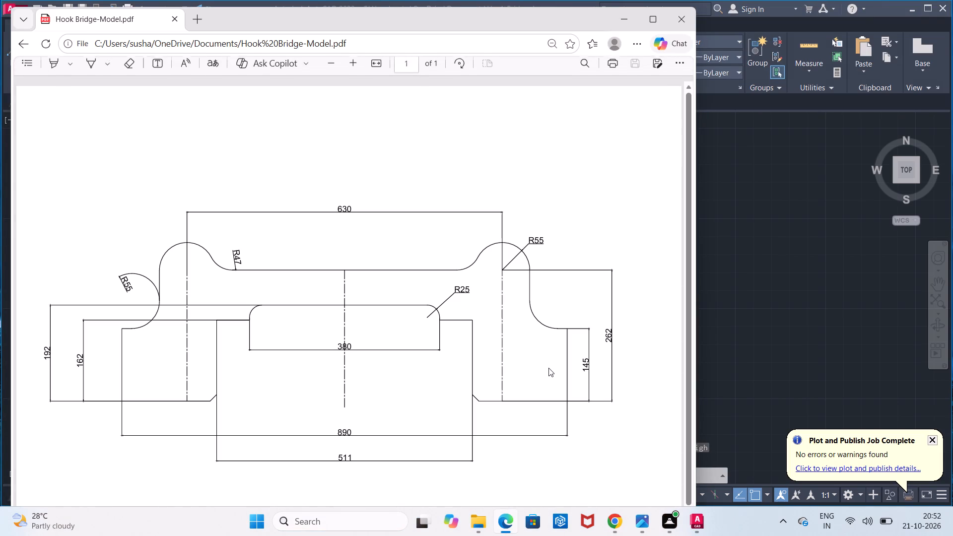
Look over the part and its dimensions in the plotted PDF, and close the PDF.
scroll(548, 368, down, 1)
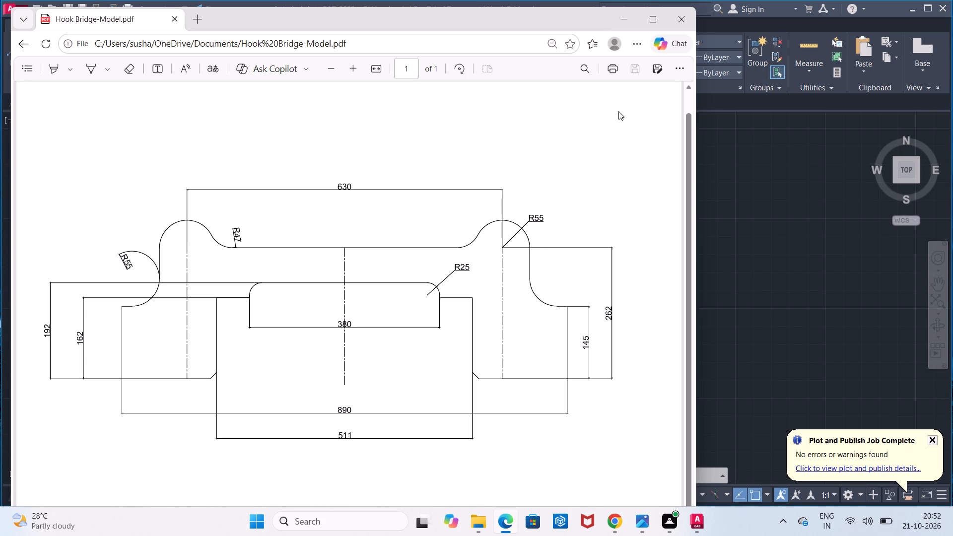
click(675, 25)
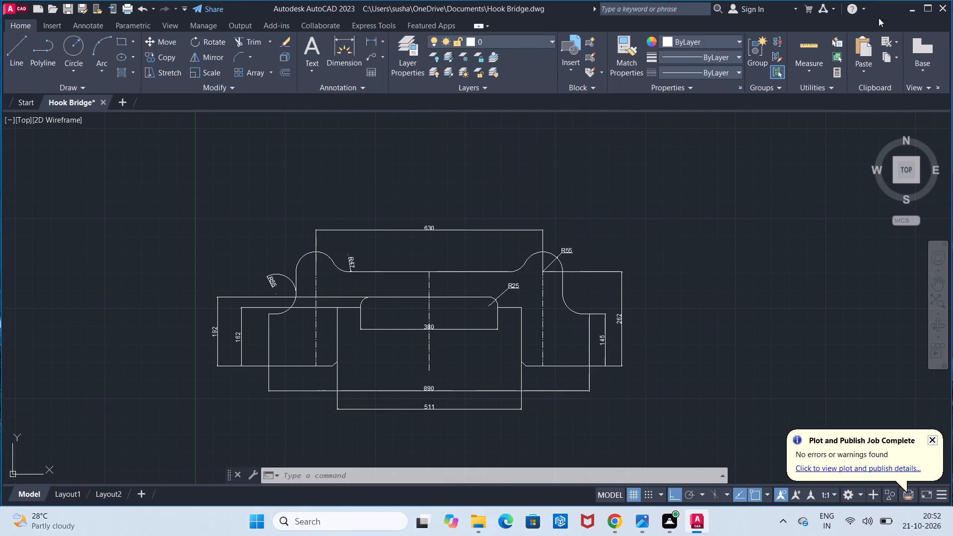
Quit AutoCAD, saving the changes to Hook Bridge.dwg.
click(946, 11)
click(439, 281)
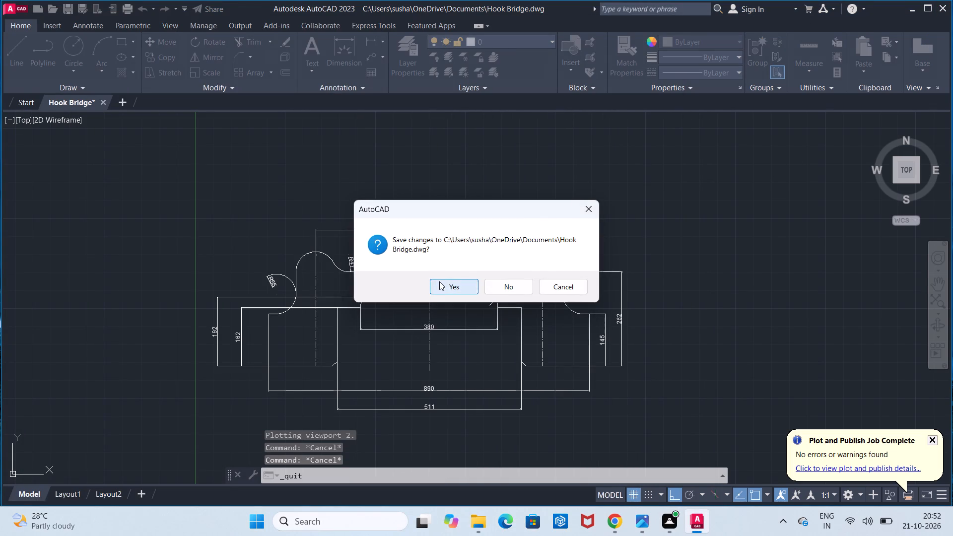